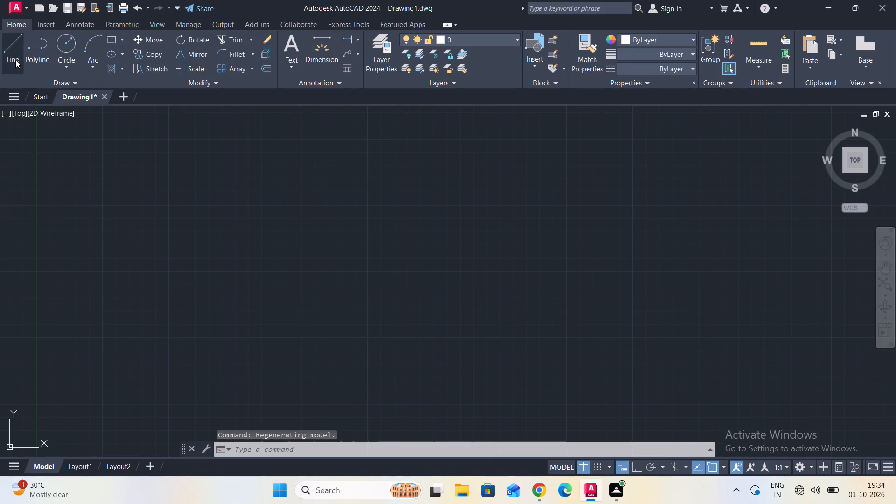
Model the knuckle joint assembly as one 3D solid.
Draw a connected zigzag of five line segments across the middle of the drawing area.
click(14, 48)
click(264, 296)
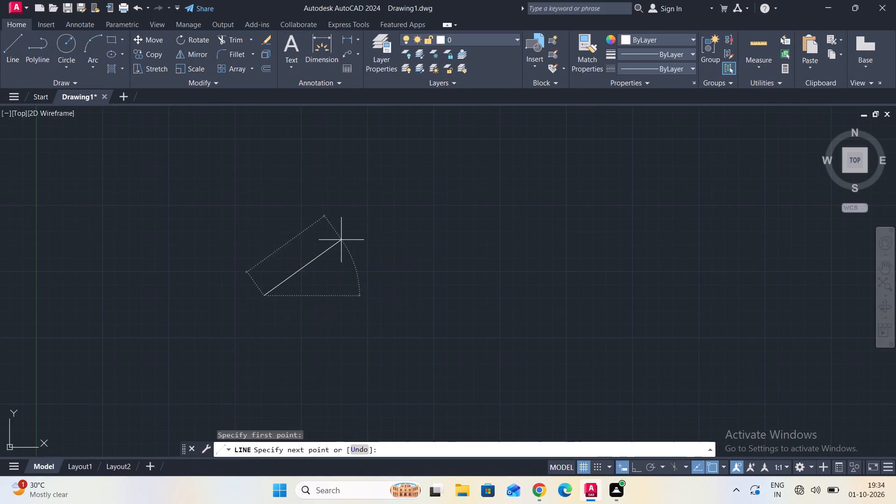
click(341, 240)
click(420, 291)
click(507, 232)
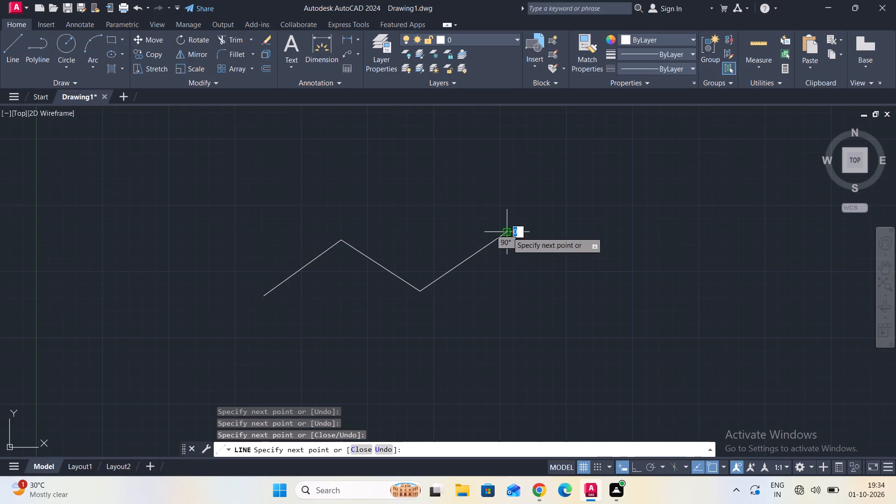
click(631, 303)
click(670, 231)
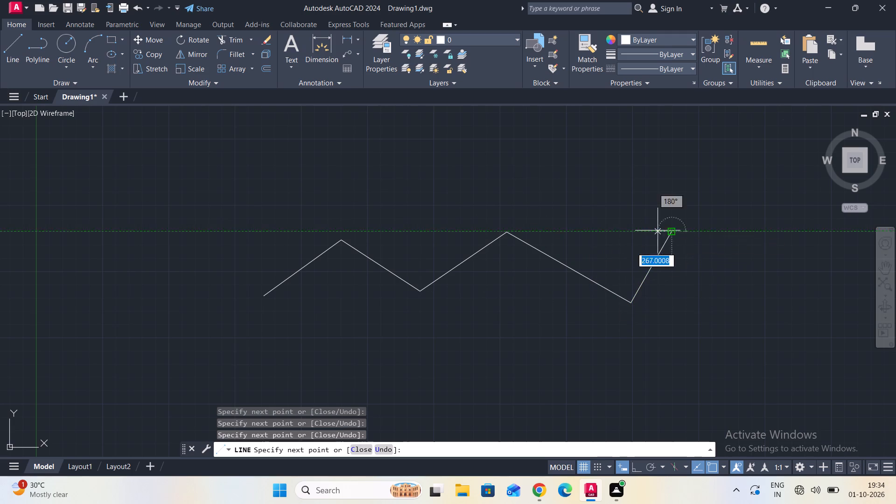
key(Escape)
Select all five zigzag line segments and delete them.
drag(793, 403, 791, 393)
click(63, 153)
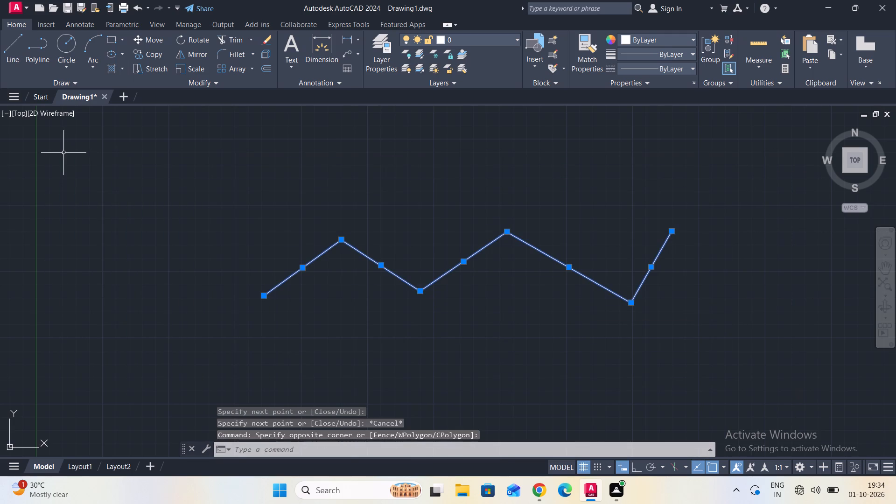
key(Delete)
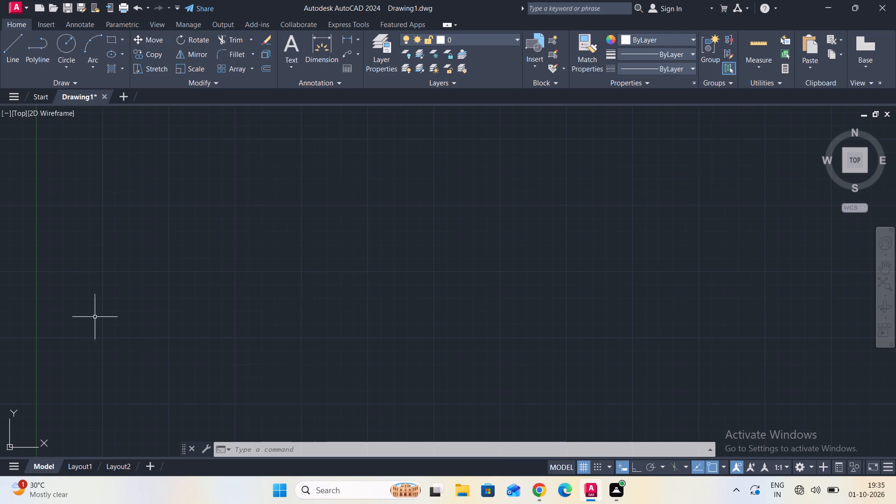
Switch the workspace to 3D Modeling and close the Activity Insights palette.
click(803, 464)
click(812, 399)
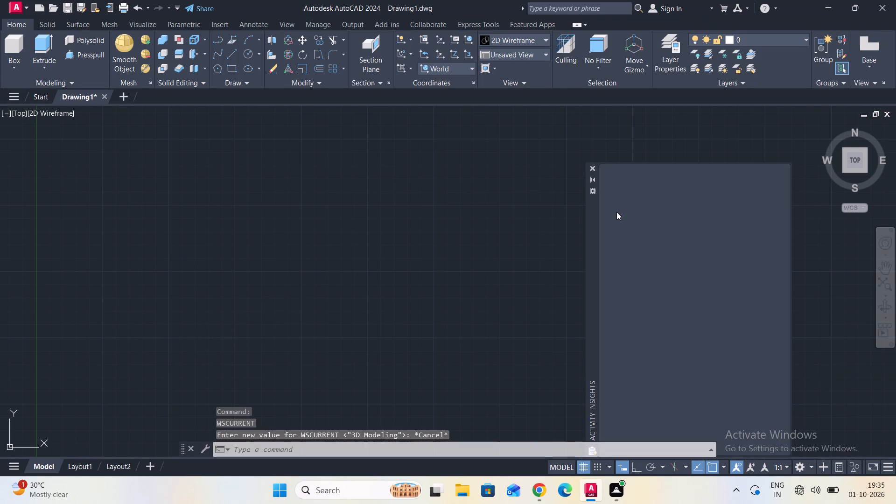
click(591, 169)
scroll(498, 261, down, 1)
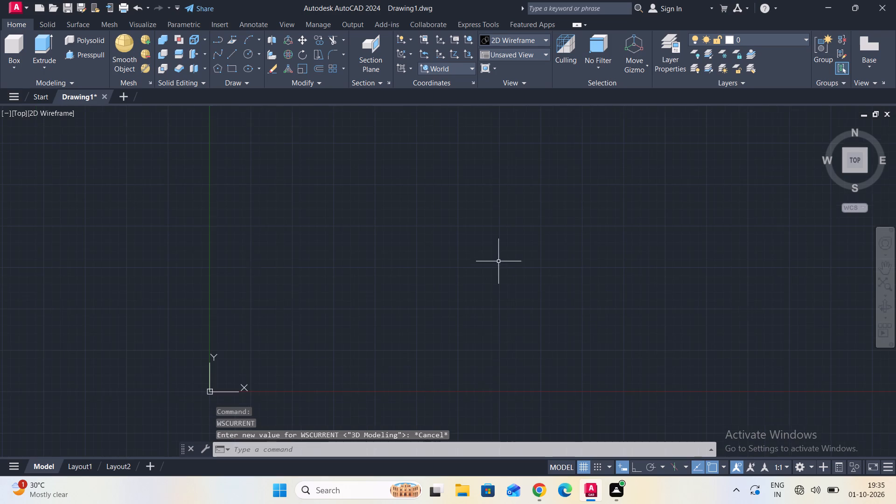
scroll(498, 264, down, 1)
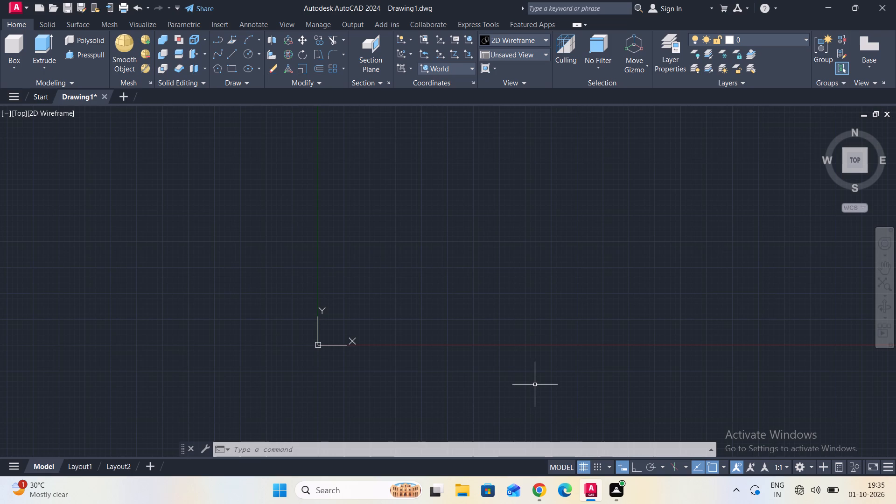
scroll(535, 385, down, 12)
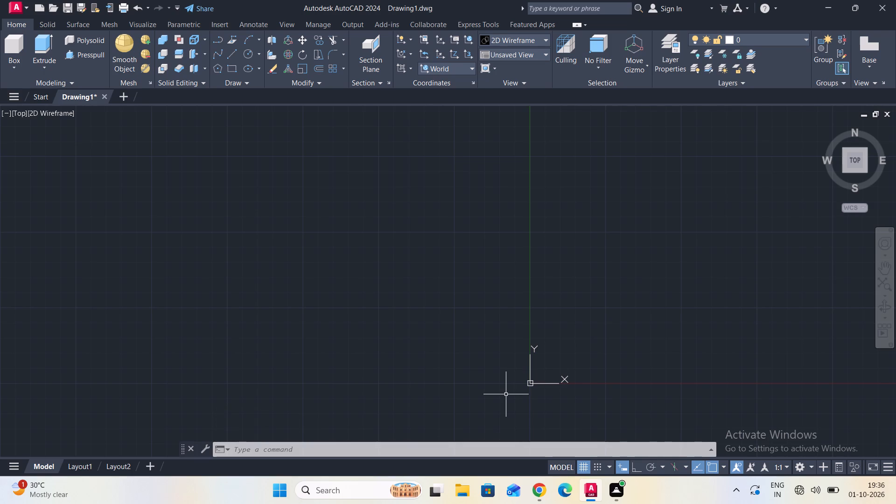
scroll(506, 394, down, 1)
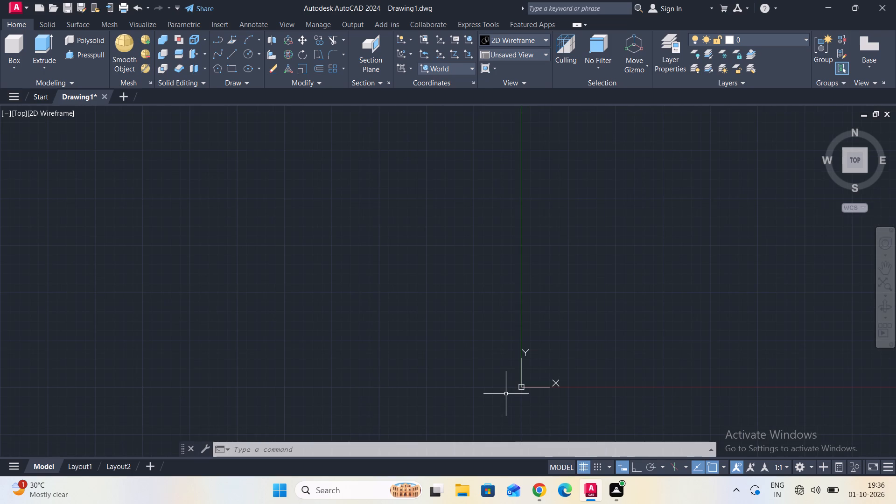
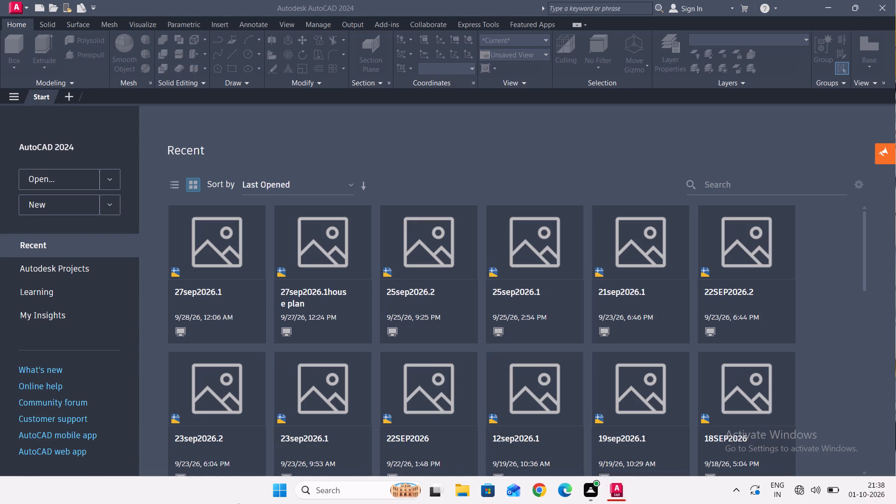
Create a new blank drawing.
double_click(83, 208)
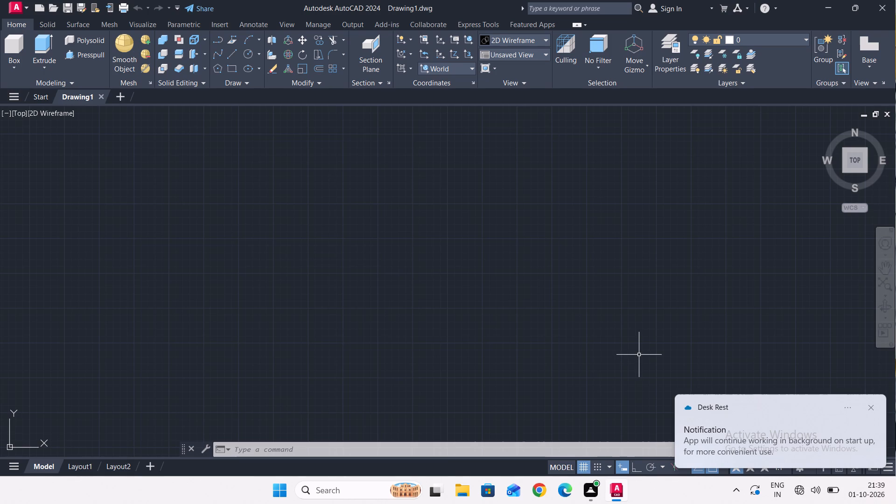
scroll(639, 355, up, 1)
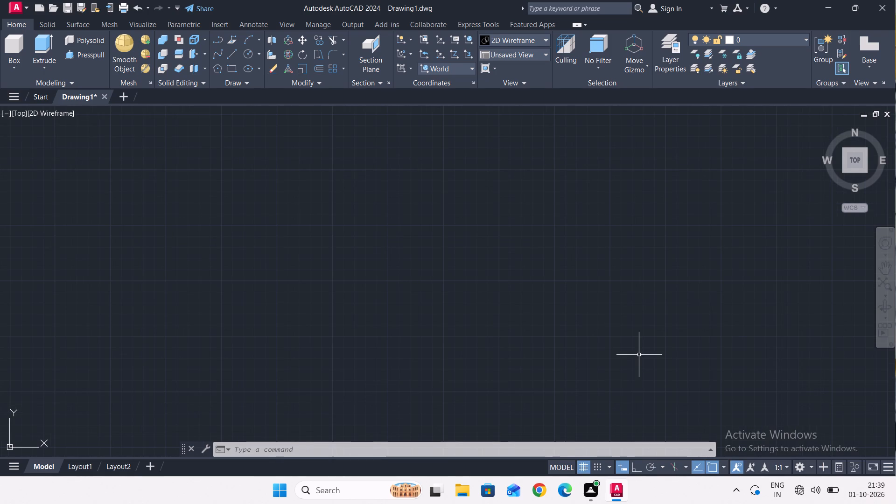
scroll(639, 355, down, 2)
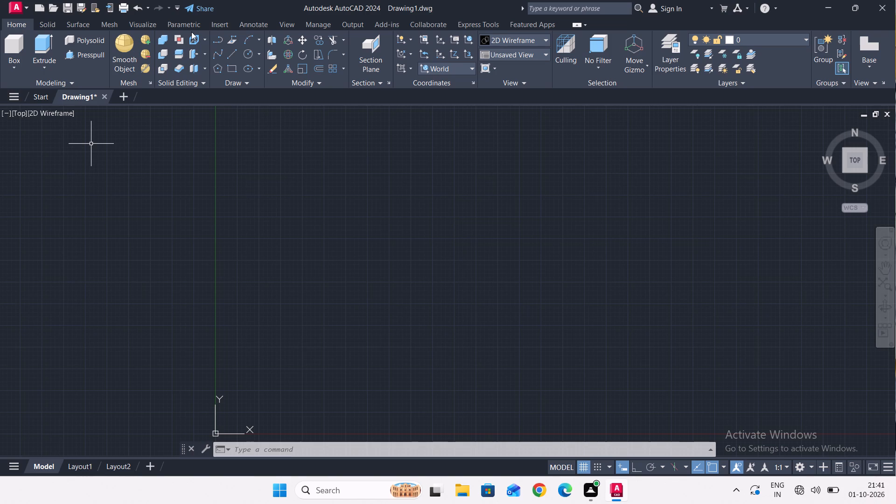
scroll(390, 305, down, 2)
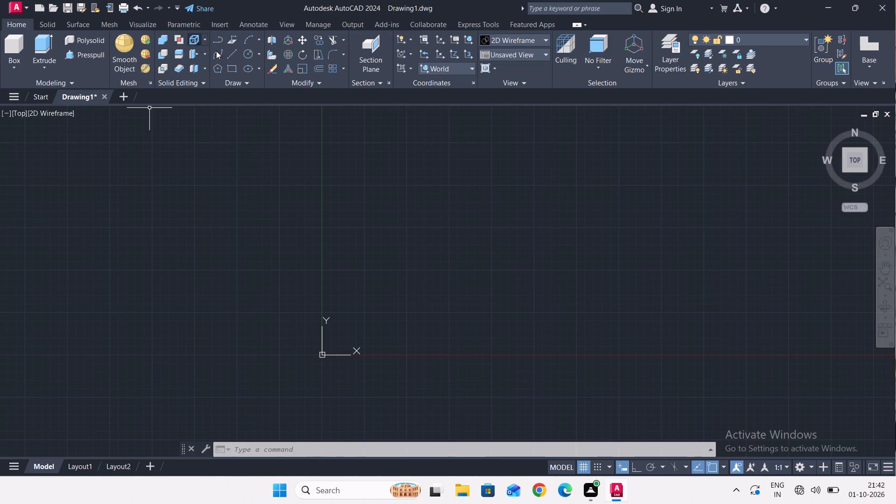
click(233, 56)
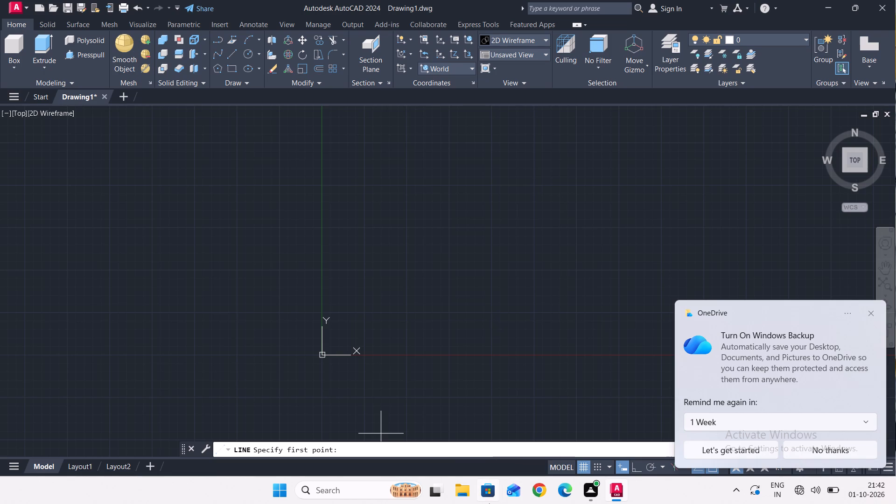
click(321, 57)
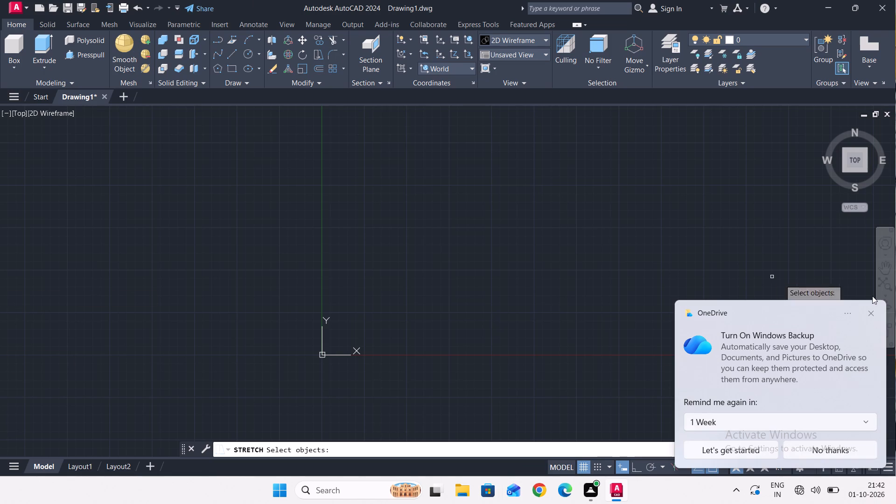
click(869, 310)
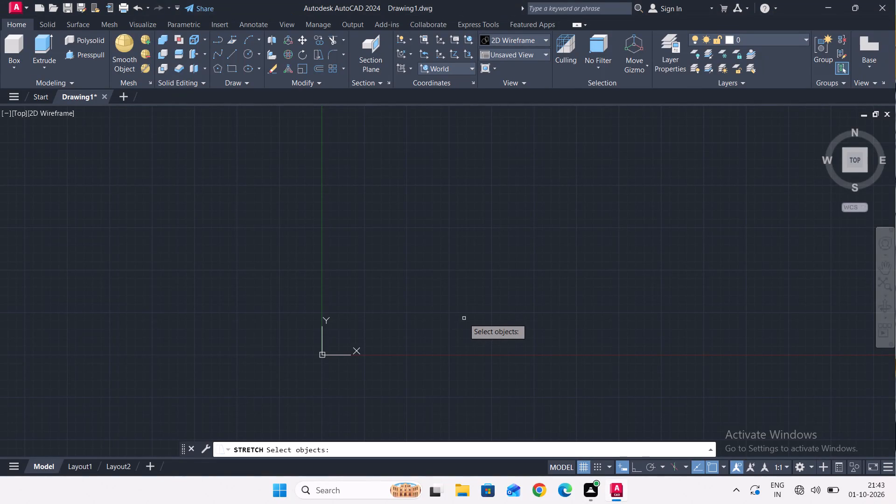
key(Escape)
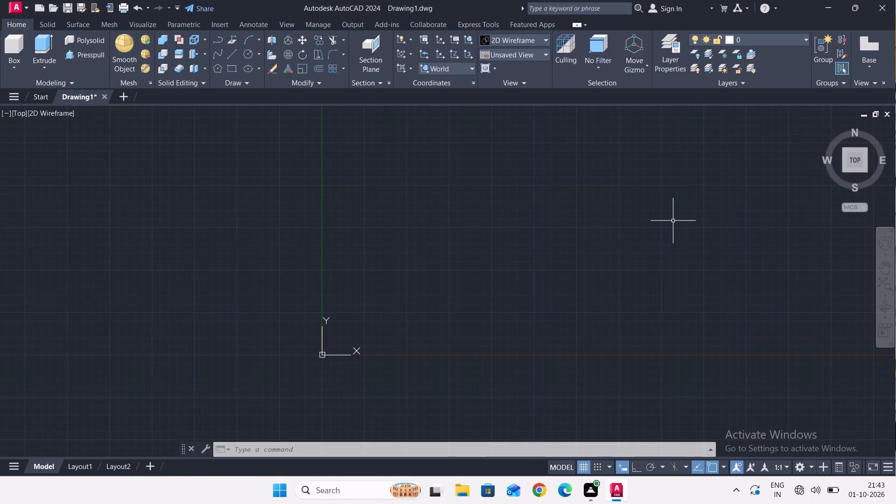
With Ortho on, draw three connected lines in the open drawing area: 20 upward, 55 to the right, and 30 upward.
click(227, 52)
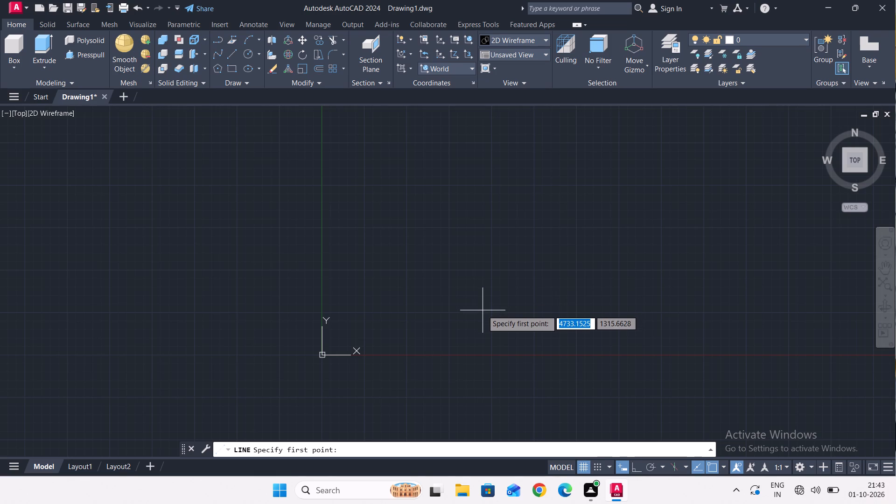
click(390, 293)
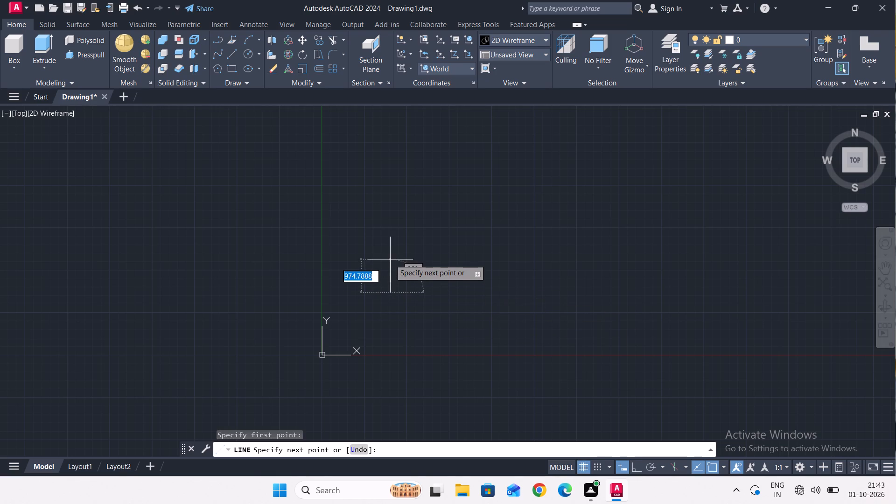
scroll(388, 292, up, 14)
scroll(362, 248, down, 5)
scroll(322, 233, down, 3)
scroll(318, 248, up, 8)
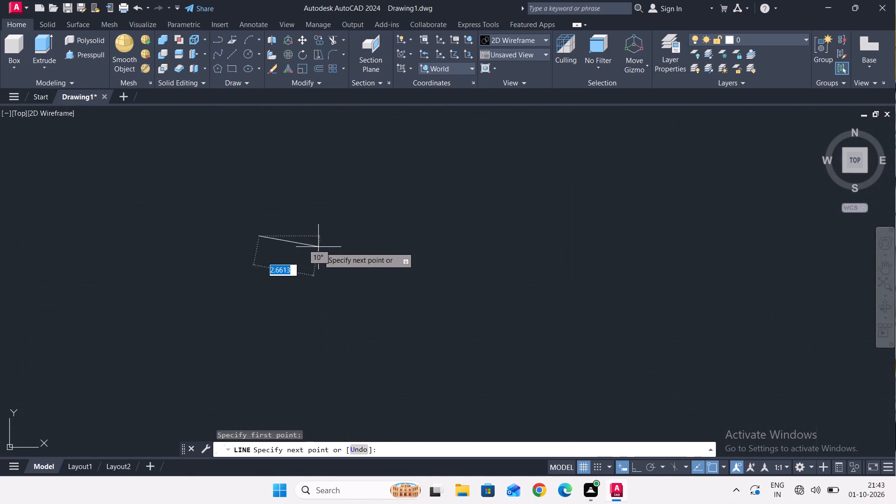
scroll(318, 247, up, 1)
scroll(318, 239, down, 7)
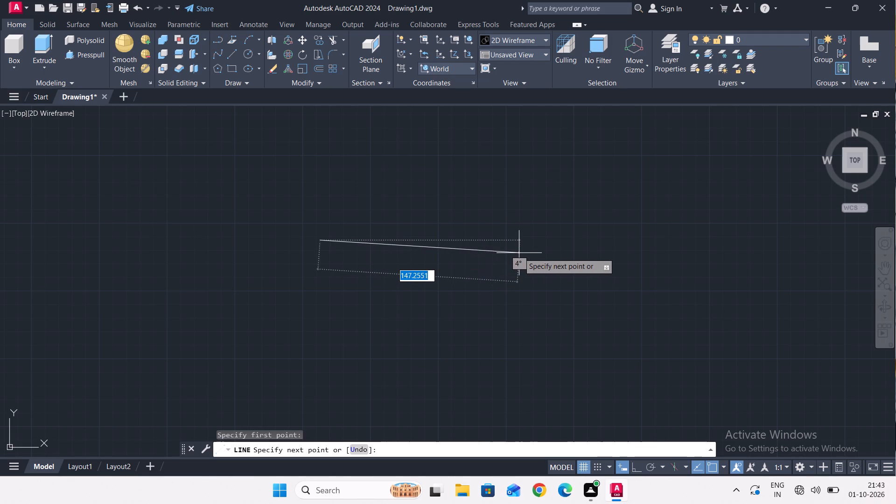
key(F8)
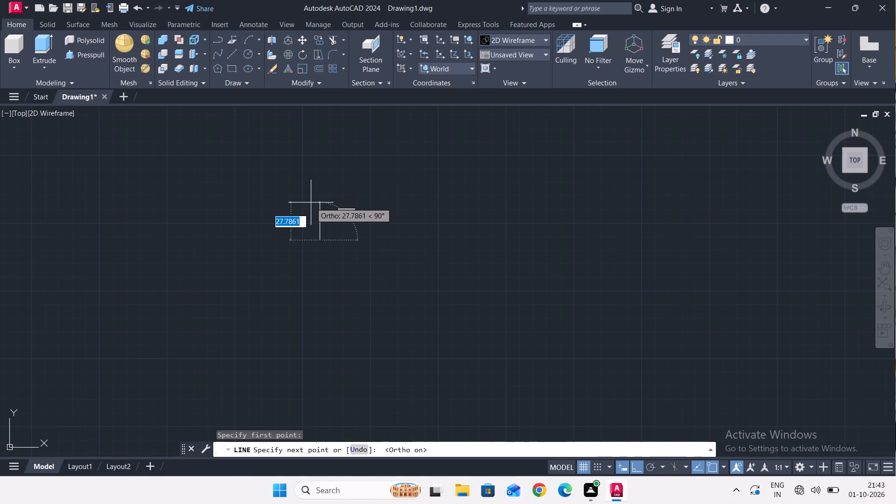
text(20)
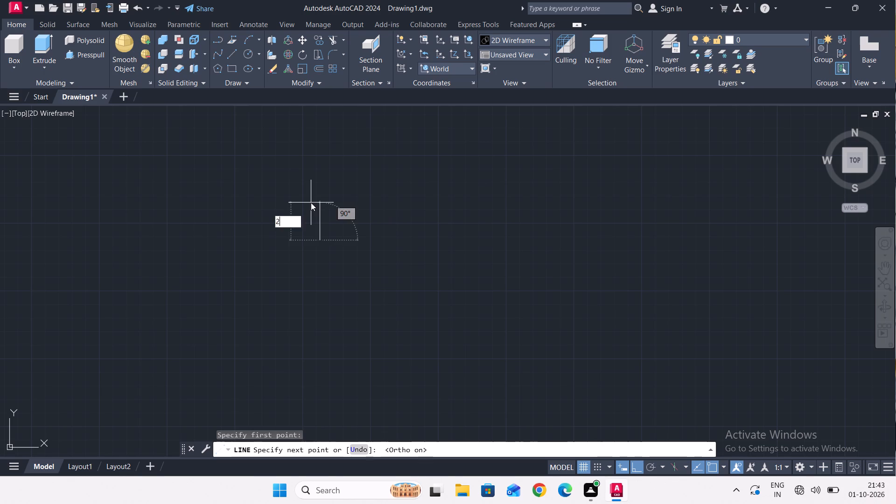
key(Return)
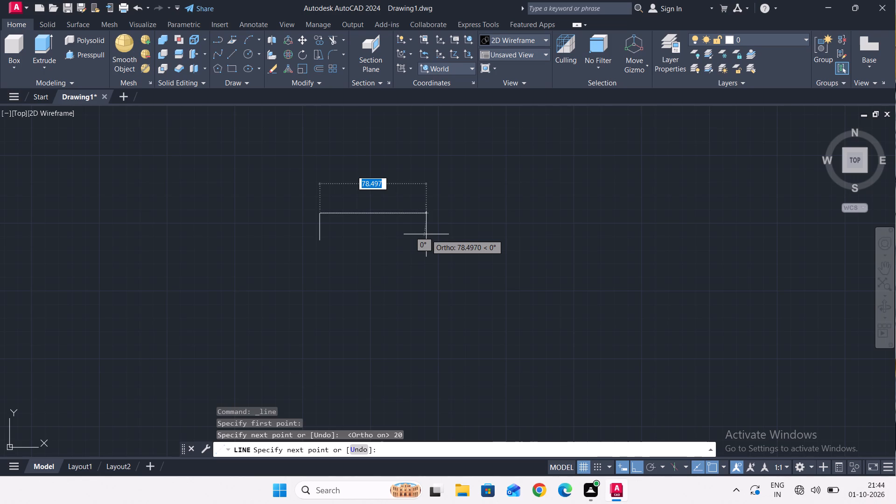
text(55)
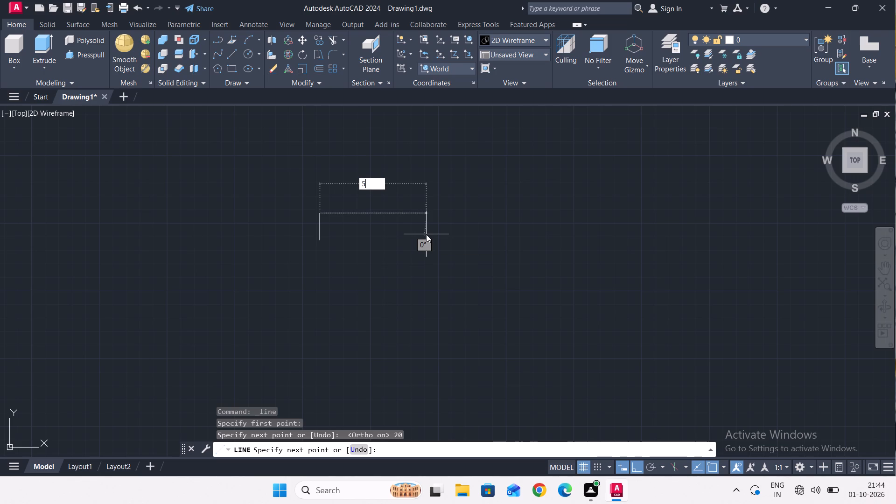
key(Return)
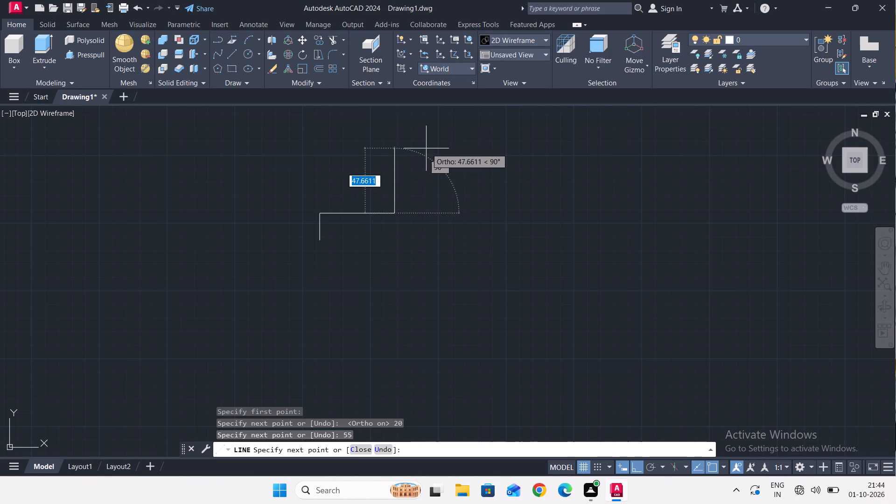
text(30)
key(Return)
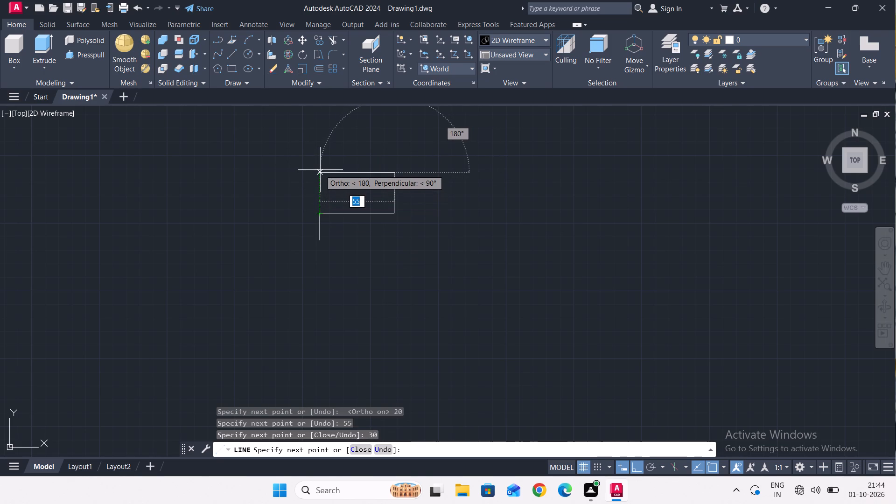
key(Return)
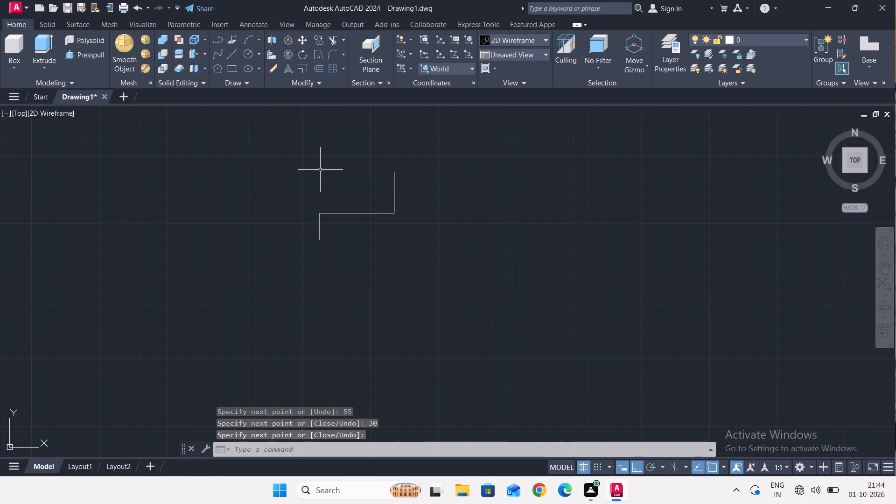
From the top of the 30-unit vertical line, draw connected lines 55 to the left, 20 upward, and 55 to the right.
click(235, 55)
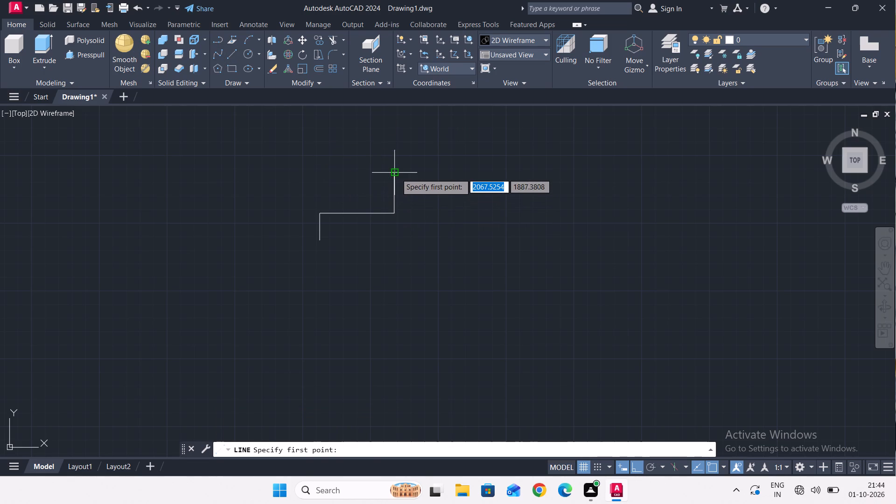
click(396, 173)
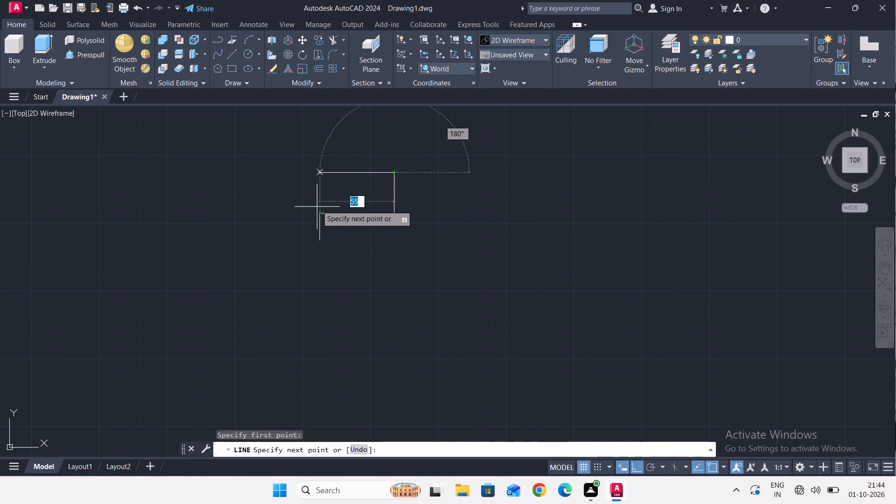
click(320, 172)
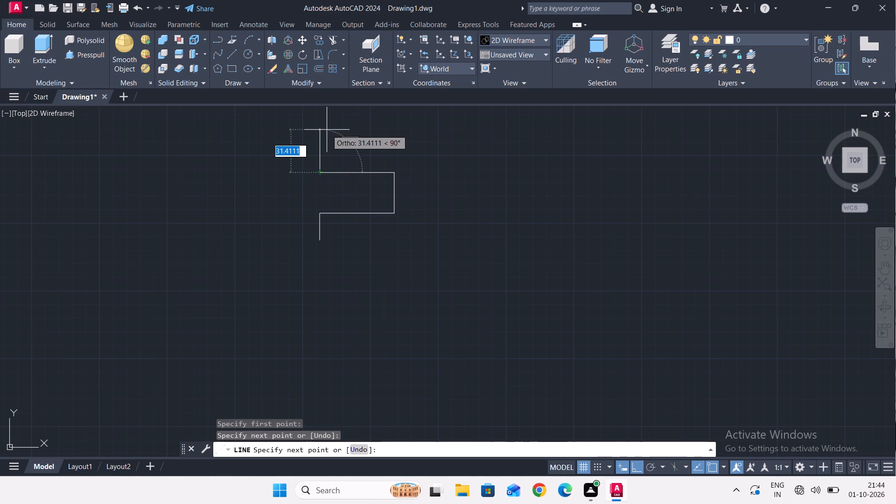
text(20)
key(Return)
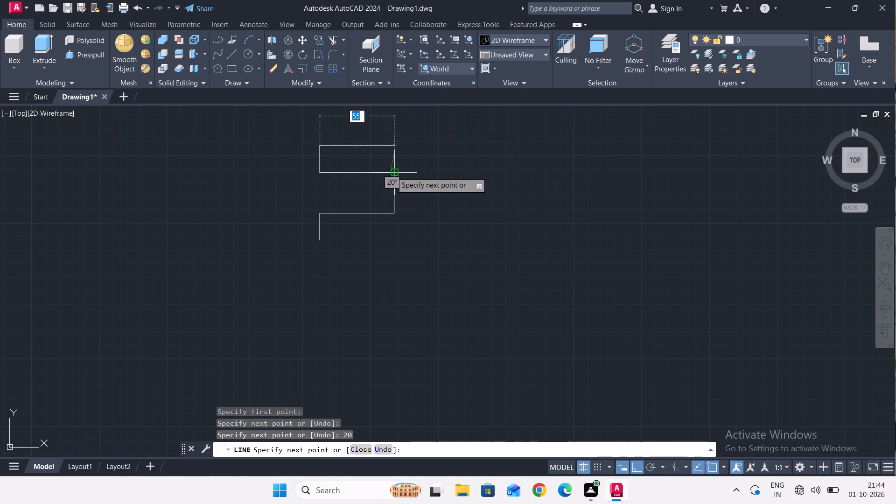
click(394, 157)
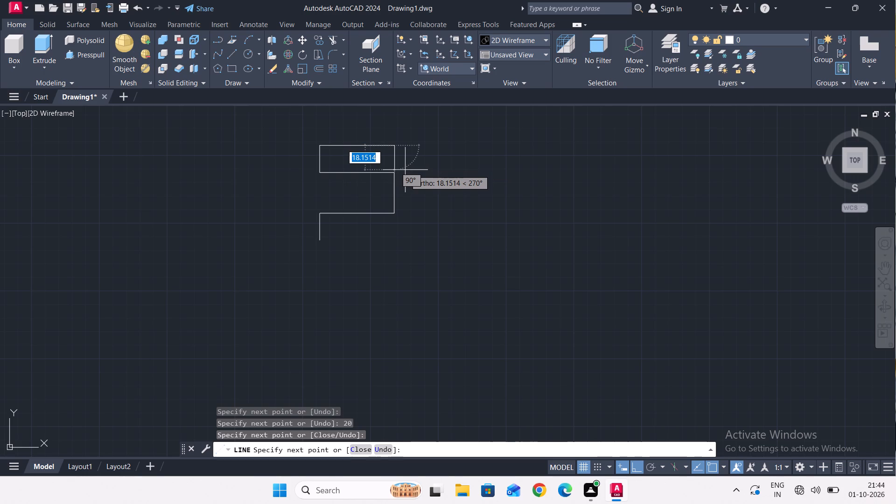
key(Escape)
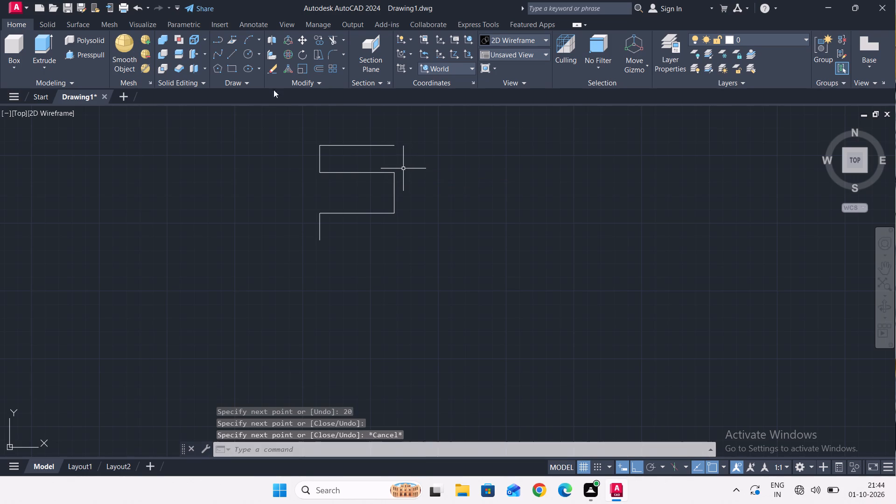
Draw a 55-unit horizontal line to the right from the lower end of the first 20-unit vertical line.
click(233, 51)
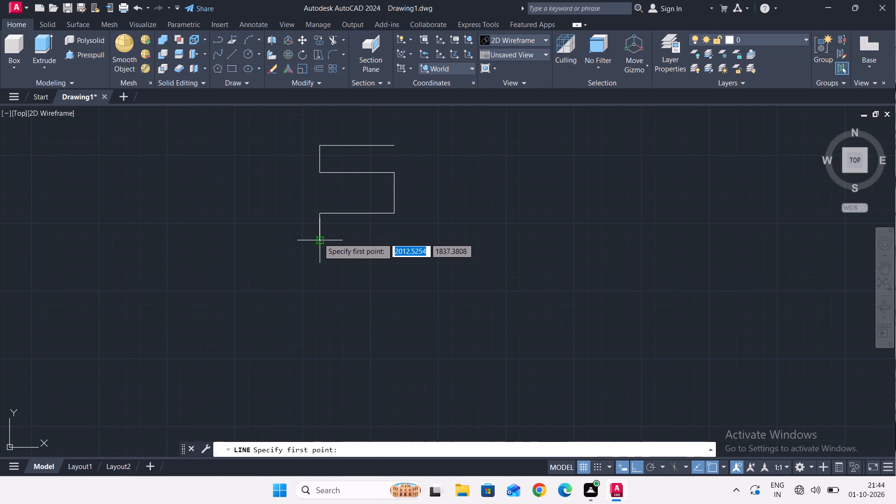
click(318, 238)
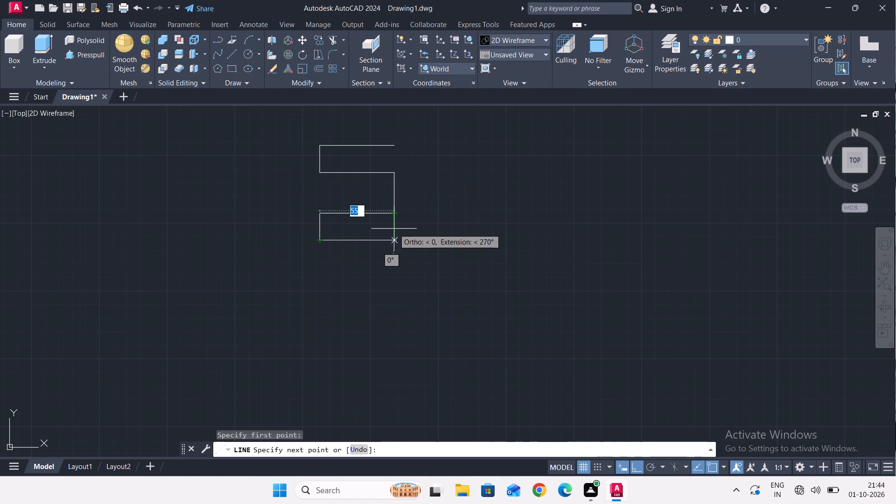
click(394, 228)
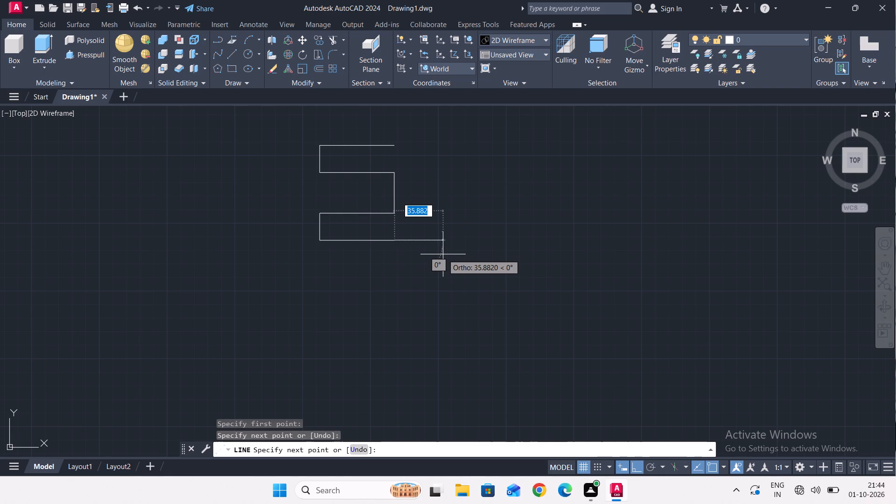
key(Escape)
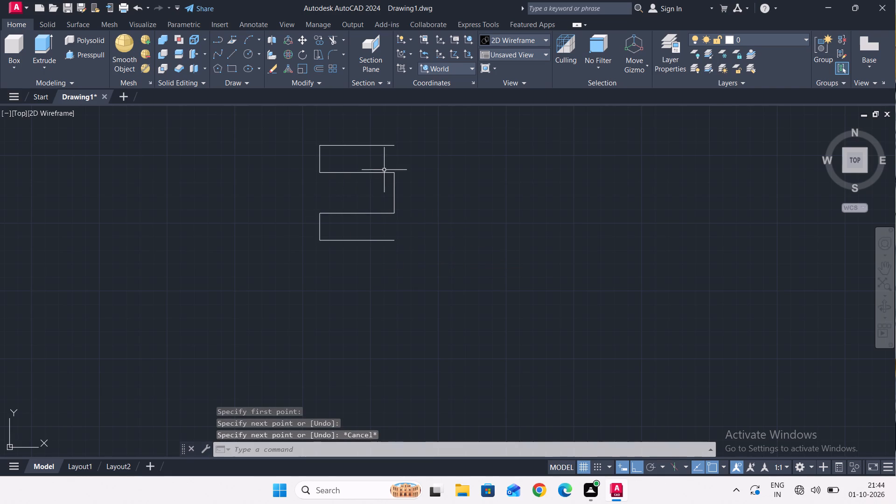
Draw a circle of radius 15 centred on the midpoint of the 30-unit vertical line, passing through its upper endpoint.
scroll(398, 173, up, 1)
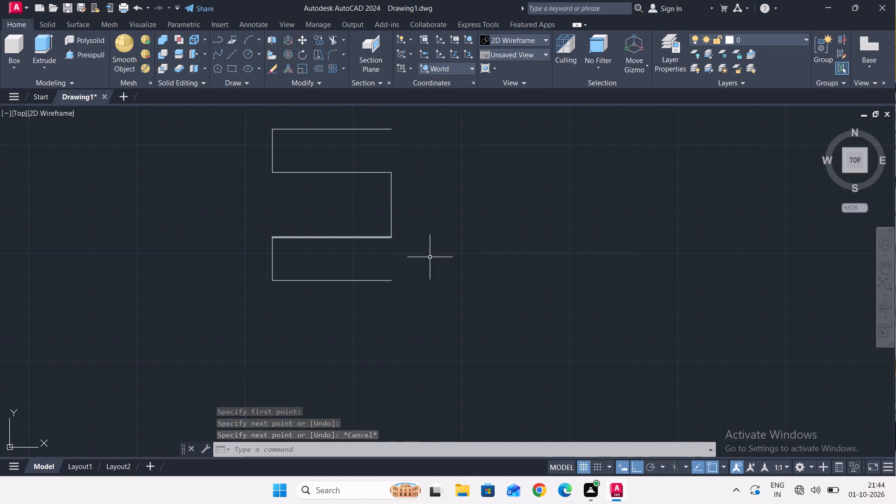
scroll(462, 270, down, 2)
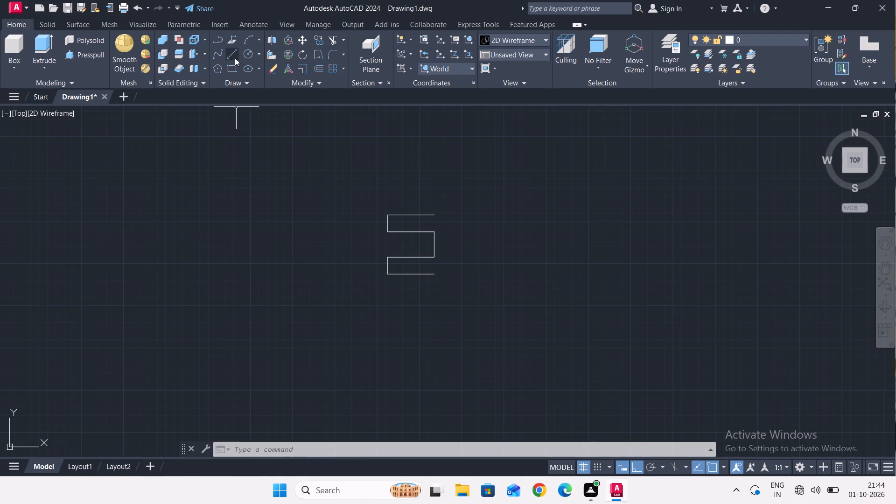
click(250, 54)
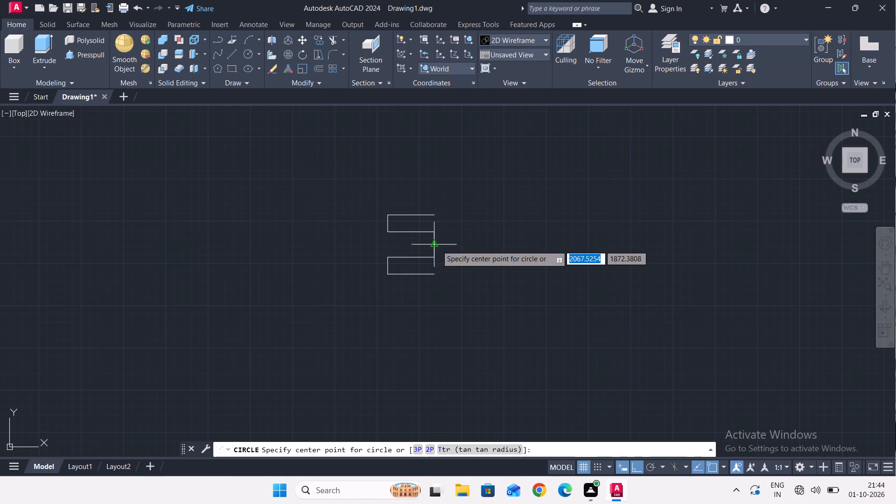
click(435, 245)
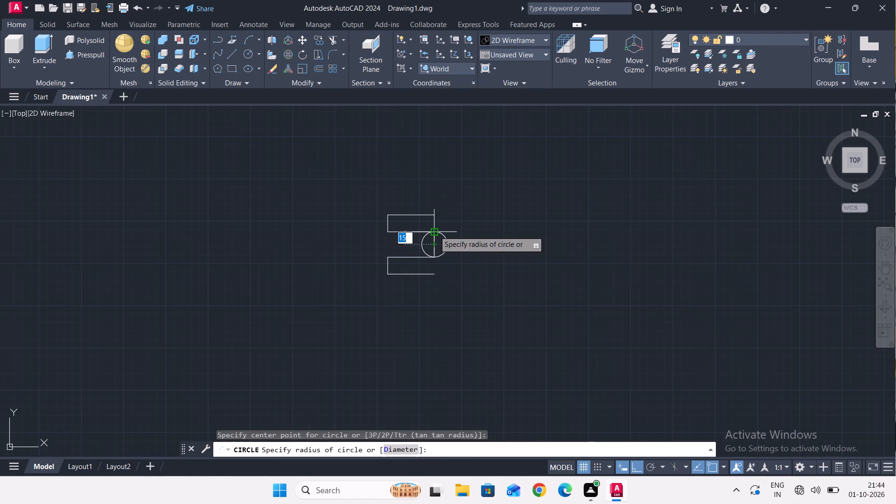
click(434, 231)
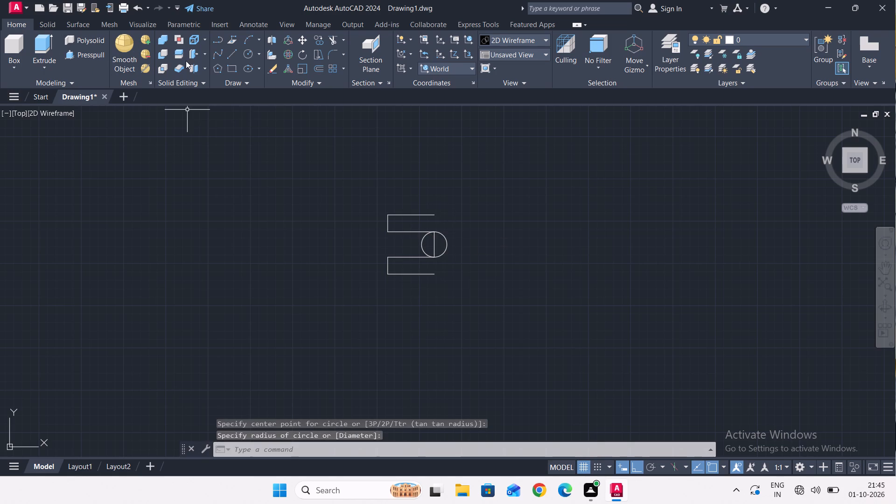
Draw a larger circle concentric with the radius 15 circle, passing through the free end of the uppermost 55-unit line.
click(255, 56)
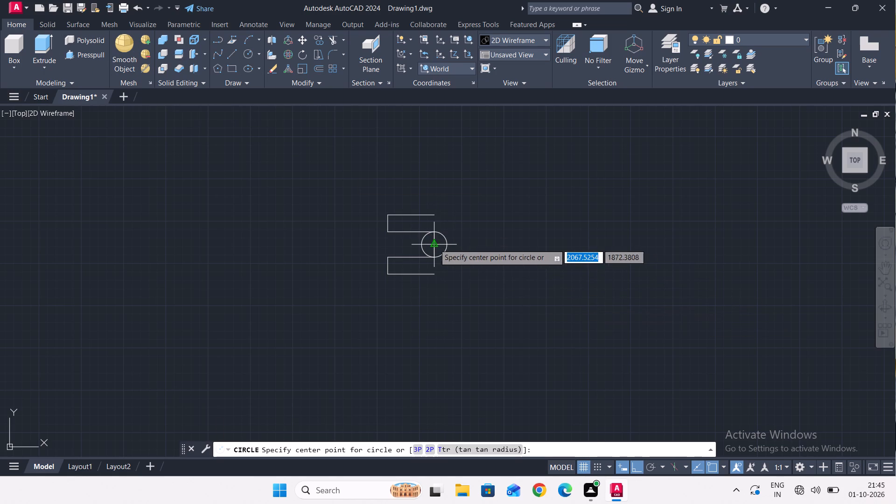
click(434, 244)
click(434, 214)
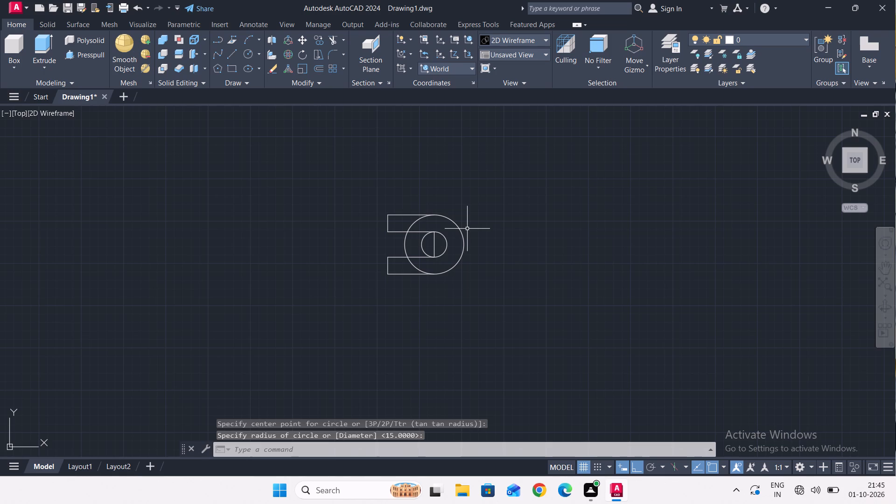
Trim the left portions of both circles and the vertical line between the prongs, leaving a U-shaped outline with two concentric arcs.
click(328, 41)
click(420, 220)
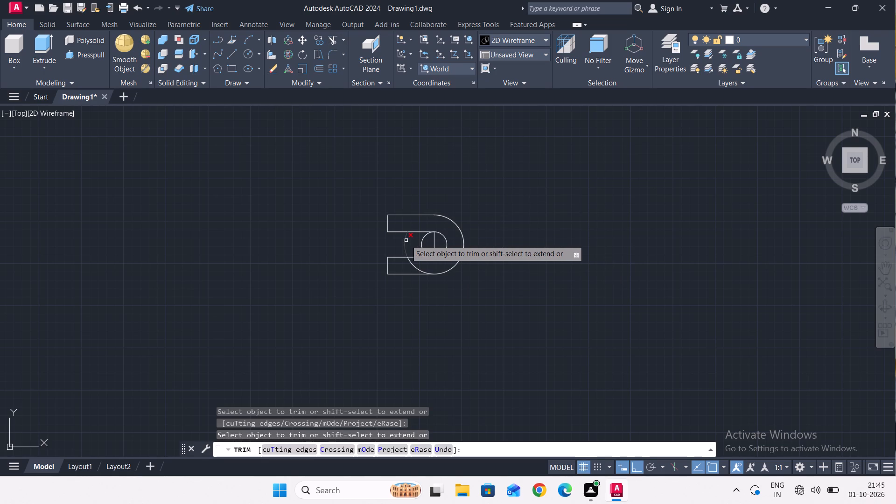
click(406, 240)
click(414, 267)
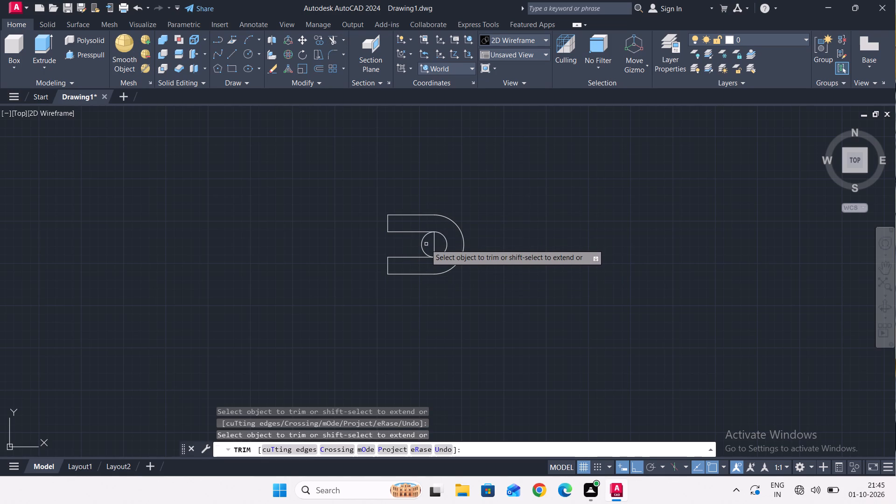
click(423, 246)
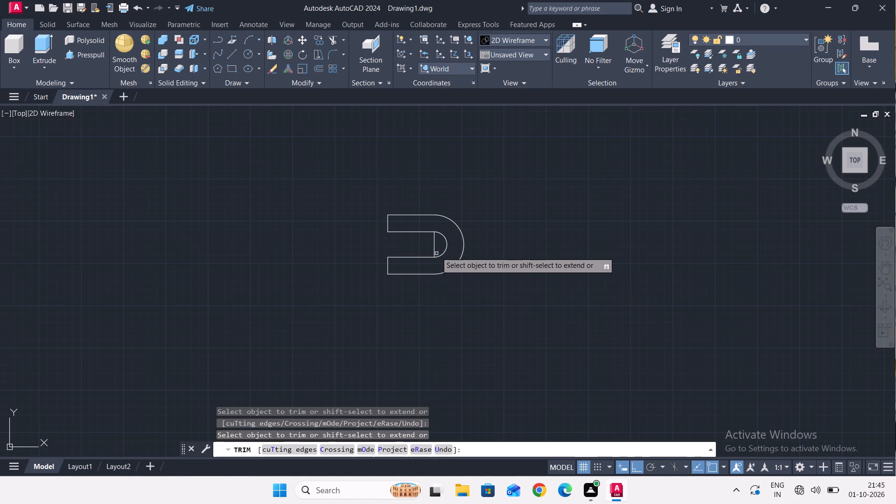
click(434, 247)
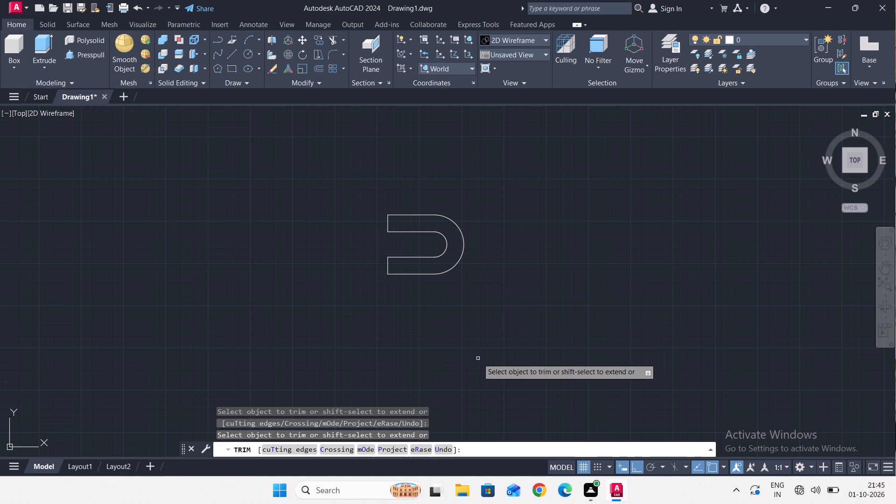
key(Escape)
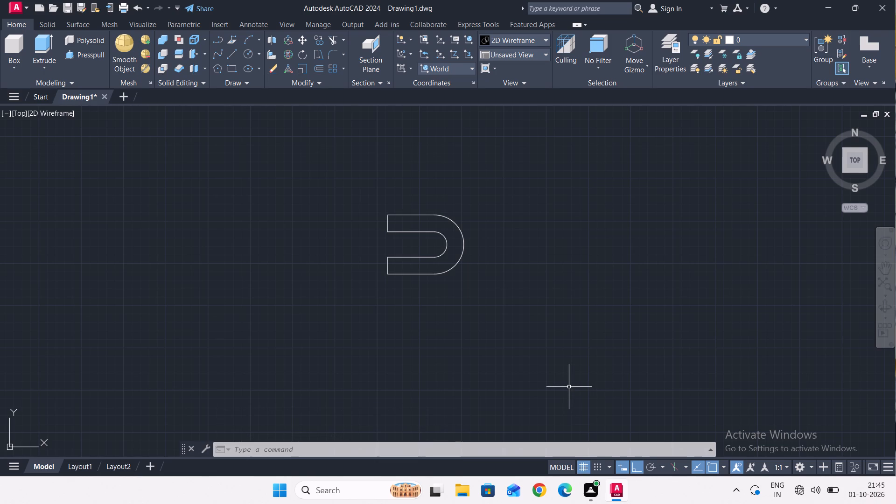
Draw a horizontal line about 297 units long through the arcs' centre, extending beyond the fork on both sides.
scroll(466, 234, up, 1)
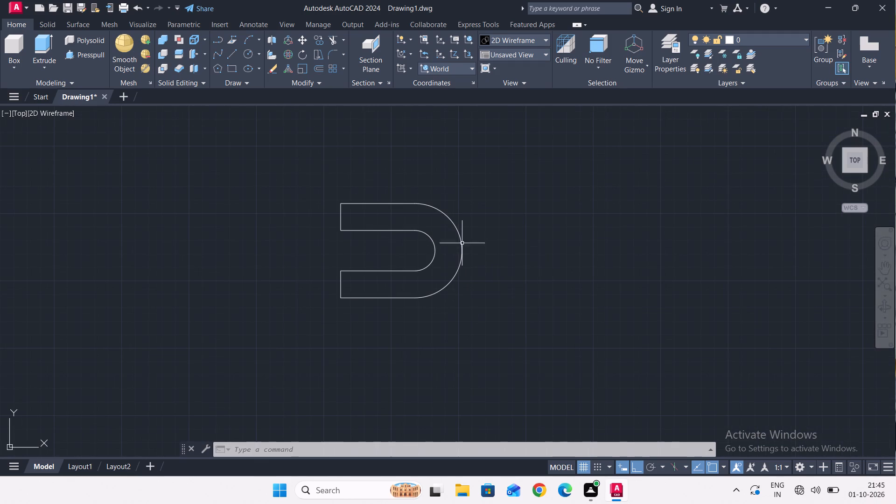
click(230, 54)
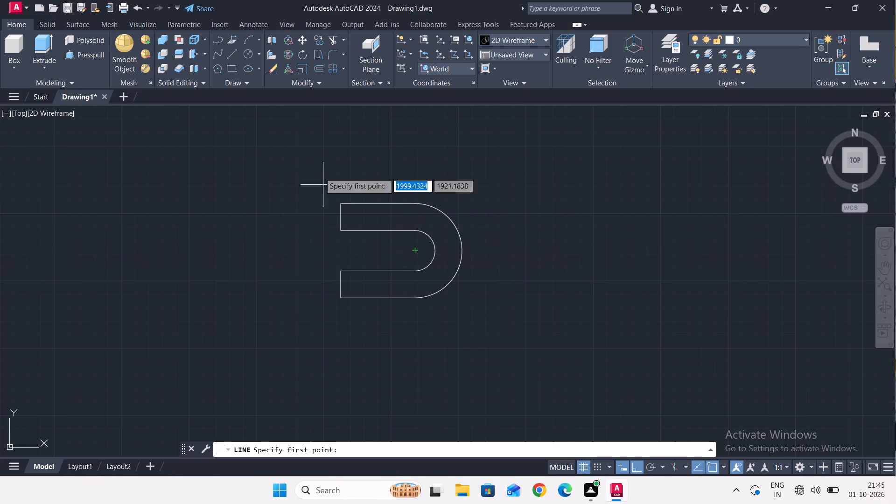
click(309, 249)
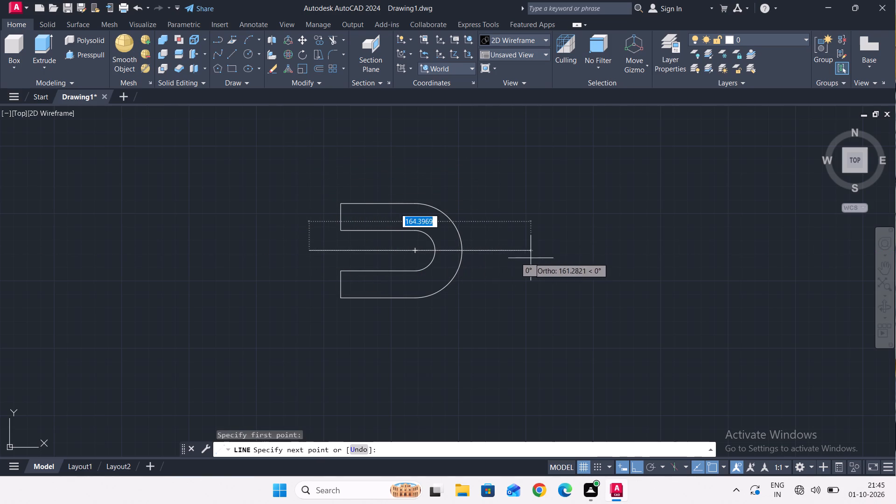
click(709, 251)
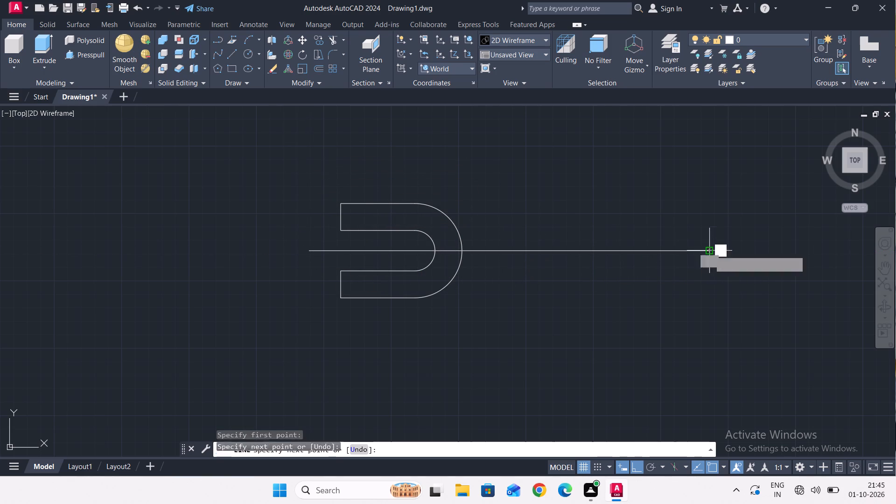
key(Escape)
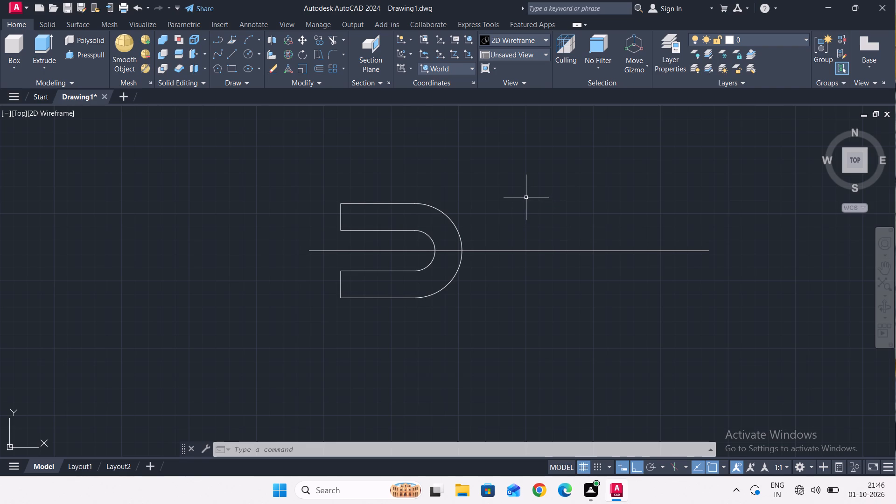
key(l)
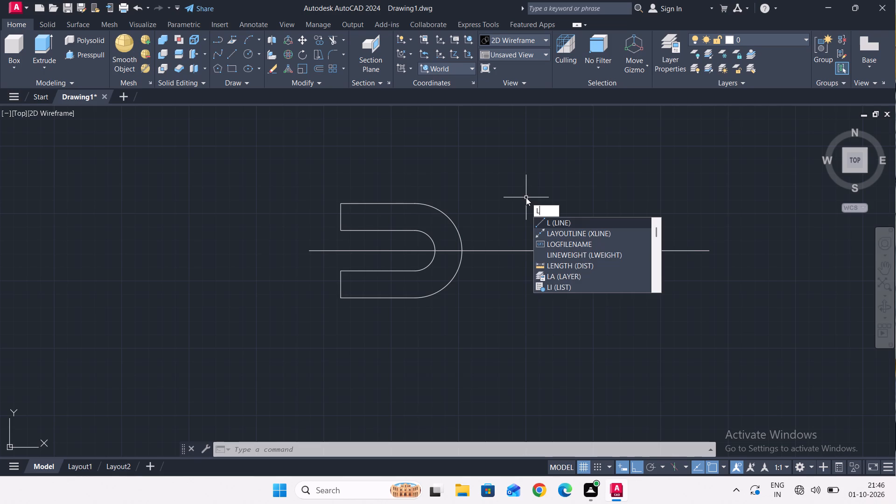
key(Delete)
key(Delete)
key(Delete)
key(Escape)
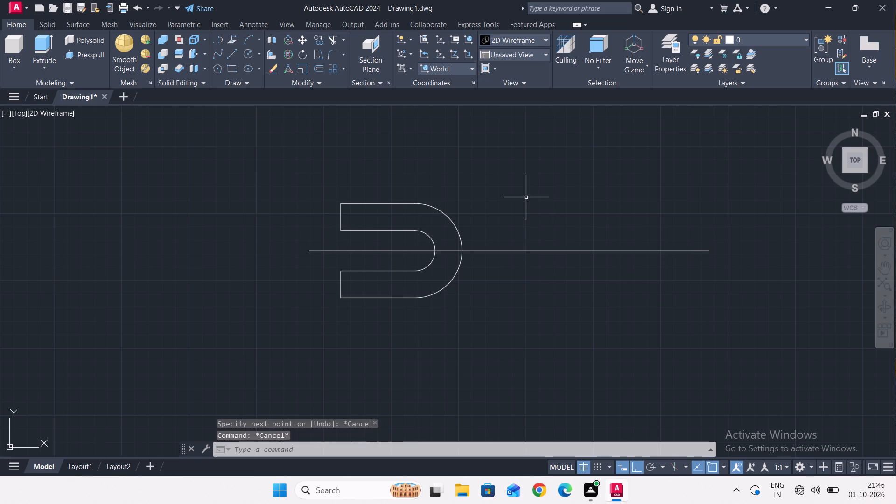
Load the DASHED2 linetype into the drawing with the Linetype Manager.
text(lty)
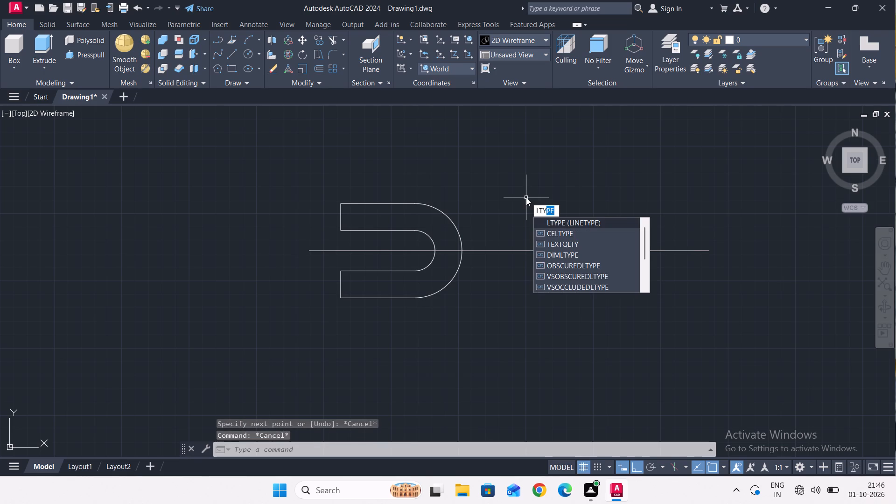
click(554, 219)
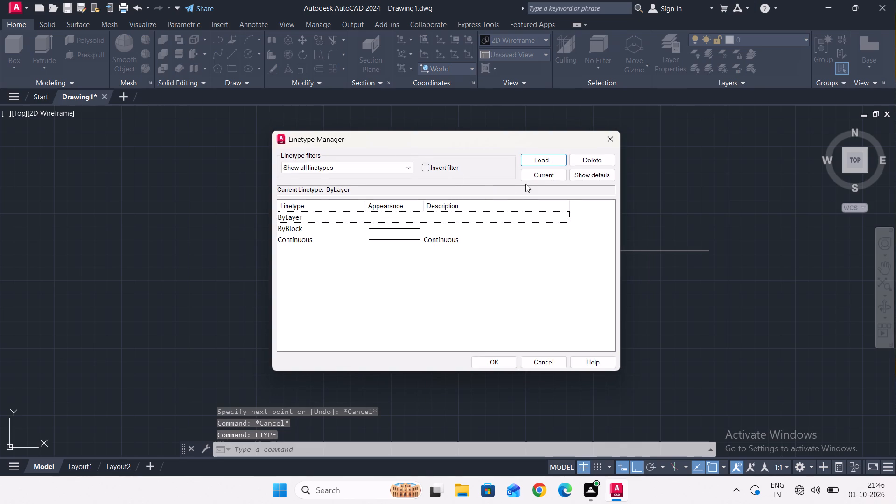
click(551, 155)
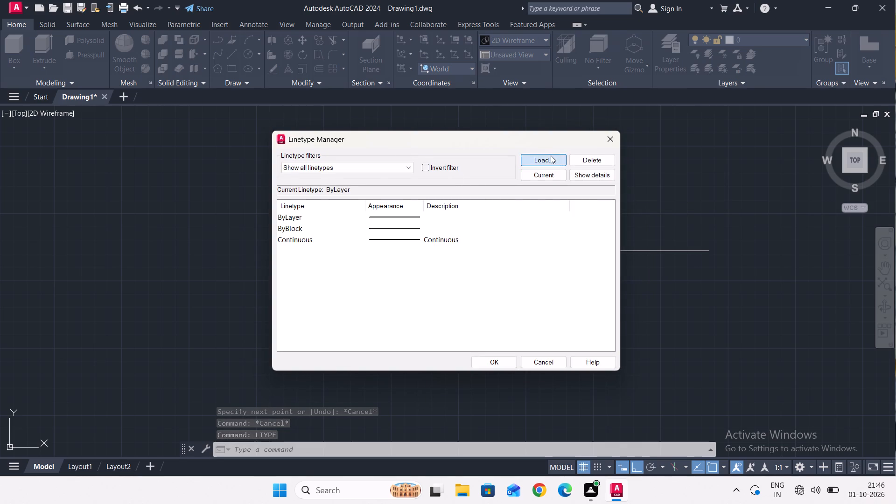
scroll(434, 269, down, 8)
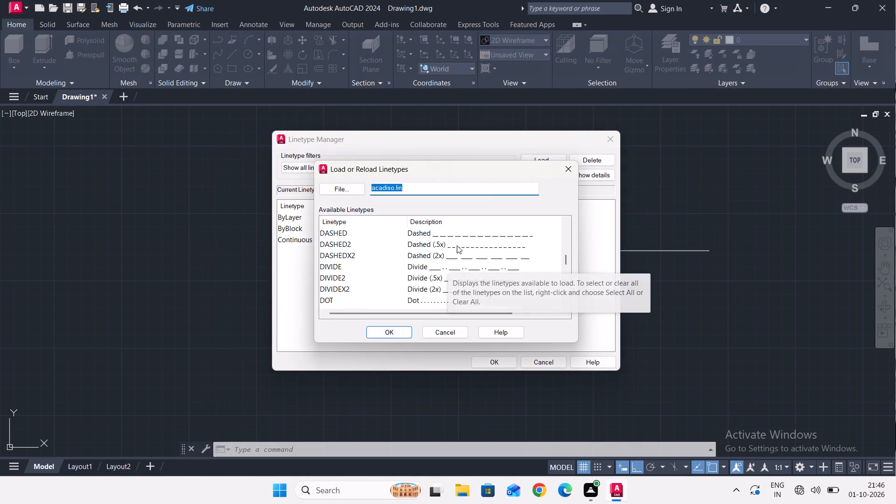
double_click(458, 245)
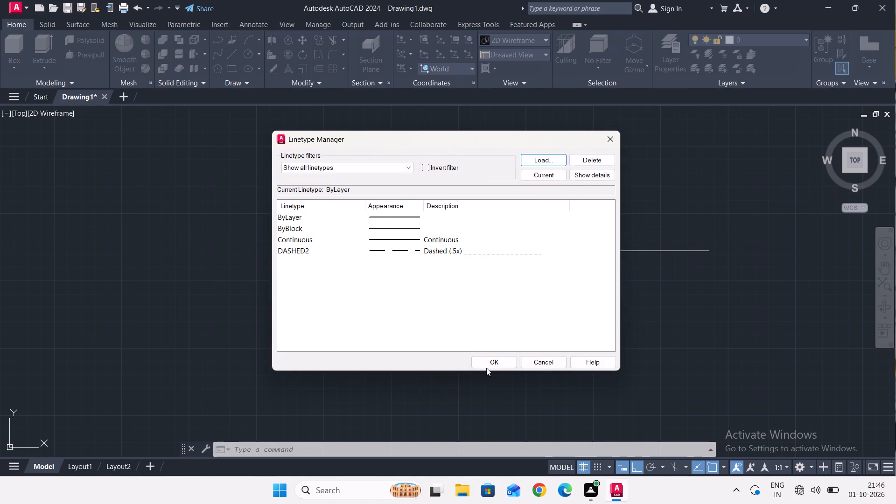
click(489, 365)
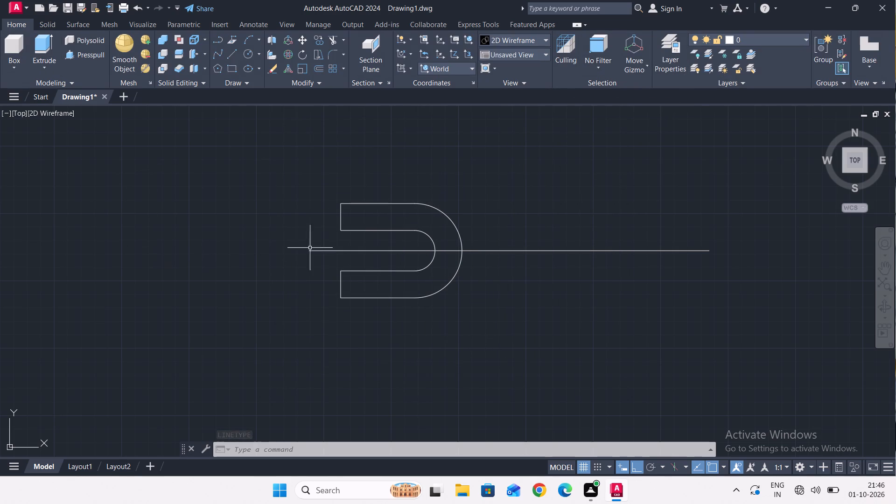
Change the linetype of the long horizontal line through the fork to DASHED2.
click(502, 252)
click(496, 241)
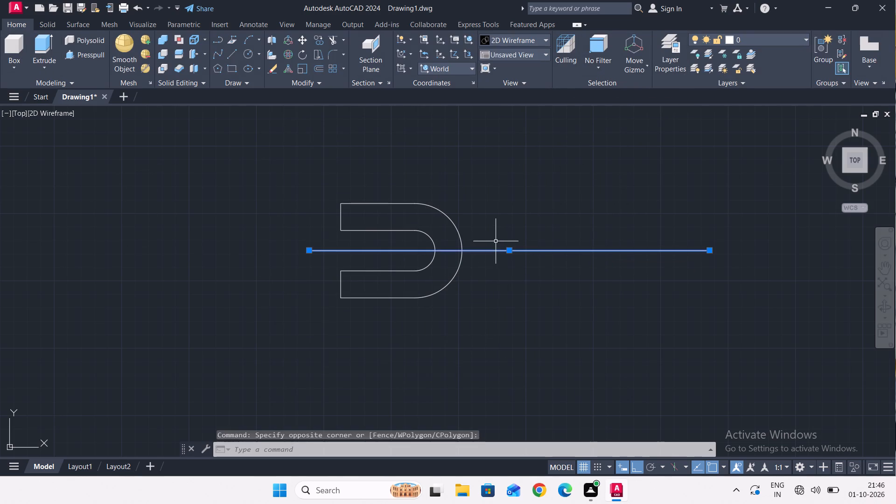
right_click(457, 246)
click(469, 458)
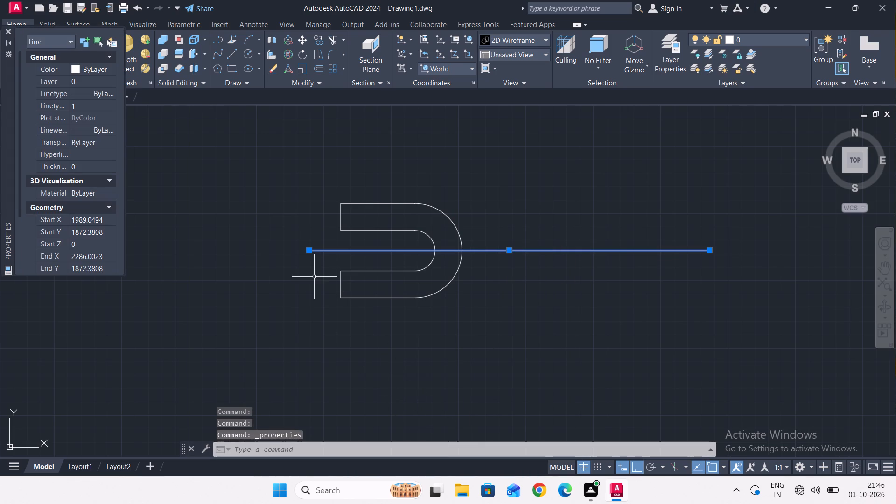
click(101, 91)
click(109, 90)
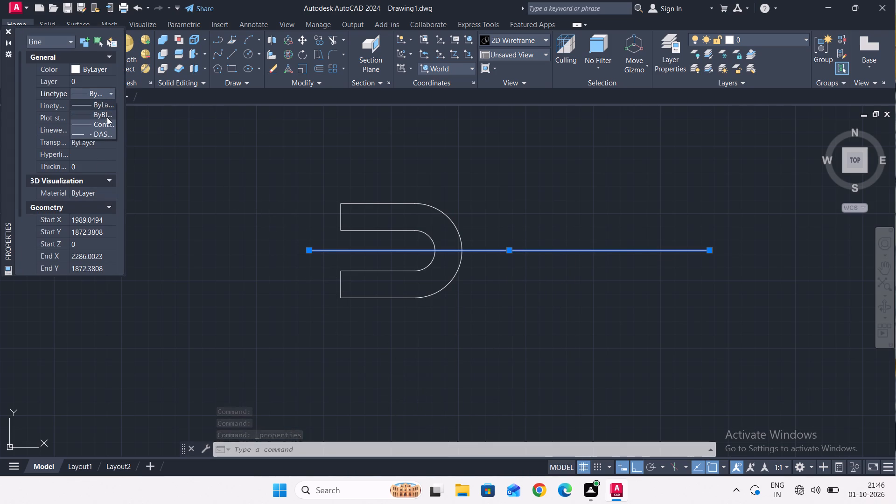
click(104, 131)
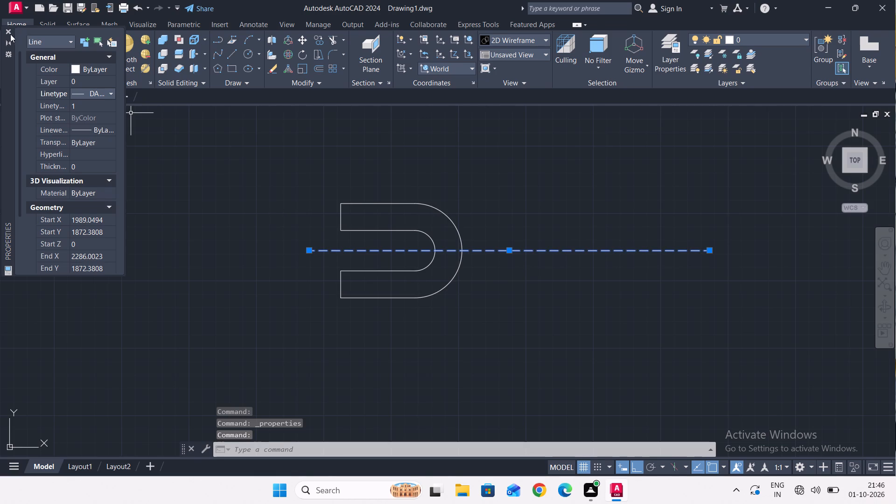
click(9, 30)
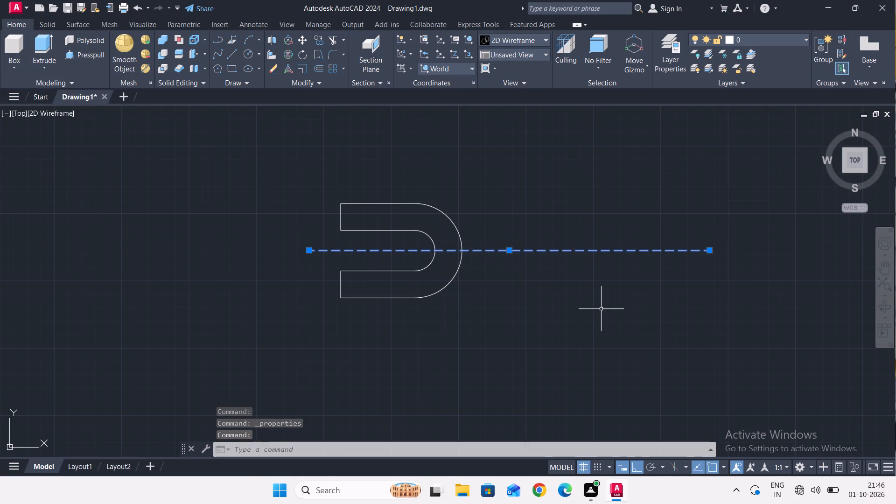
key(Escape)
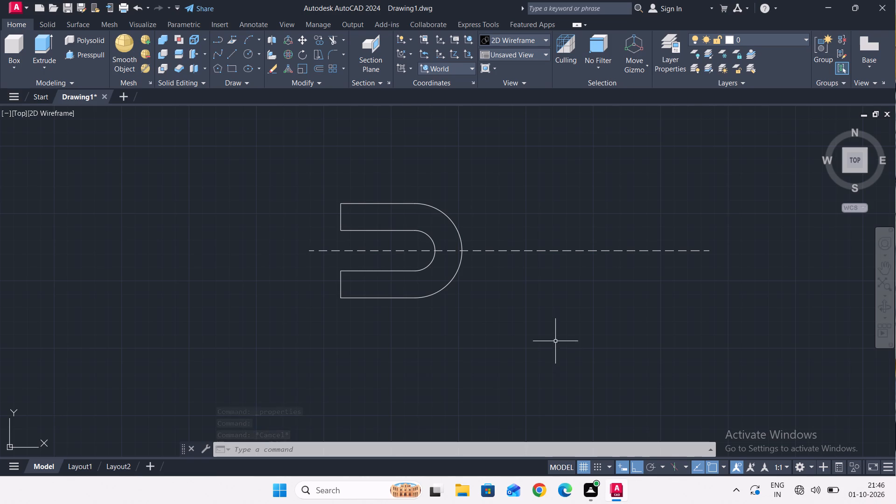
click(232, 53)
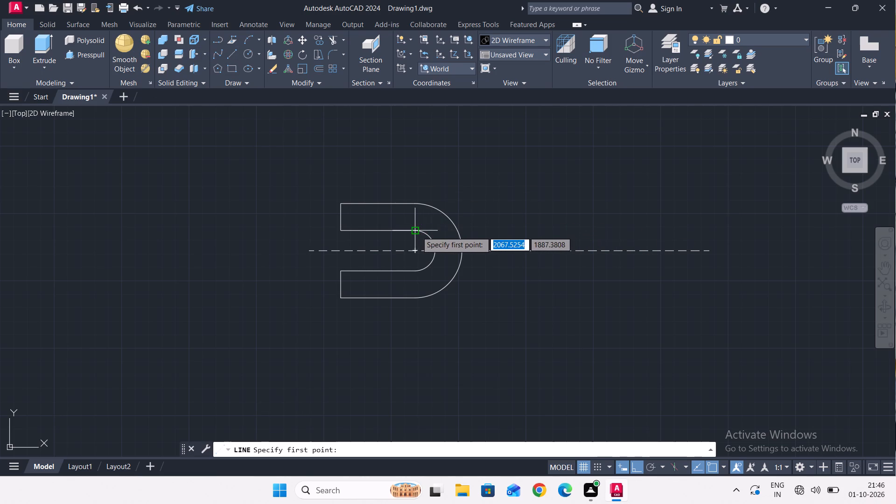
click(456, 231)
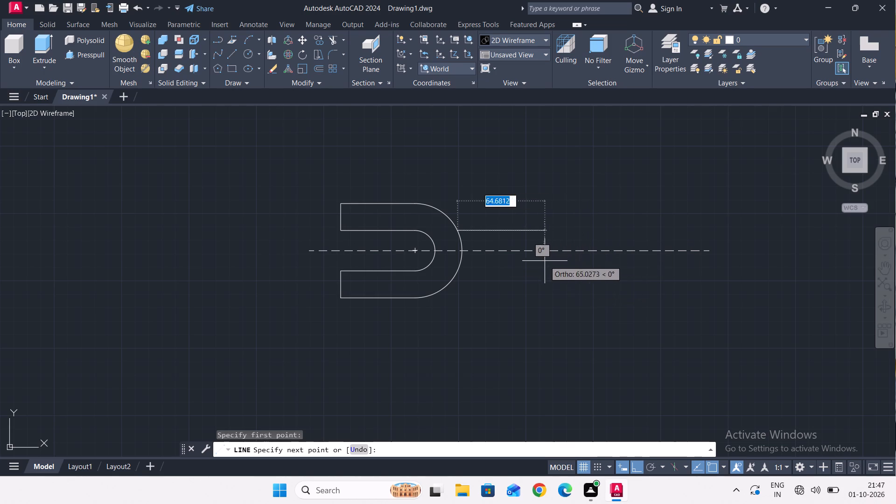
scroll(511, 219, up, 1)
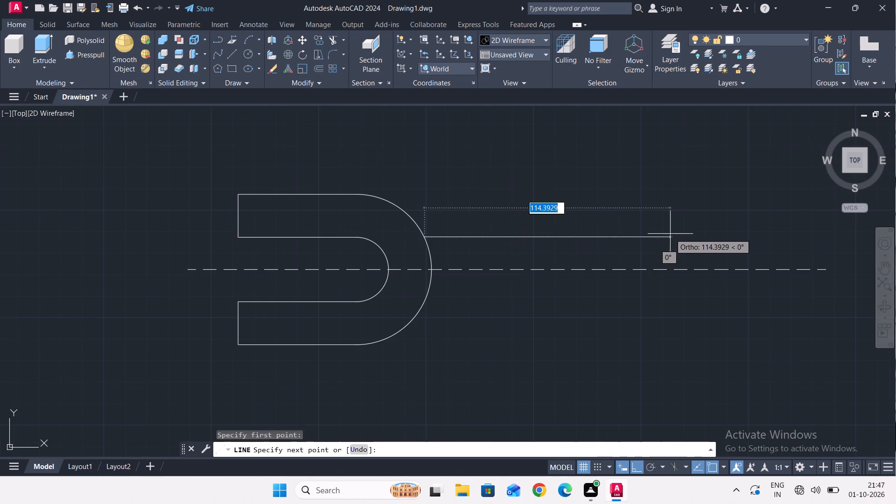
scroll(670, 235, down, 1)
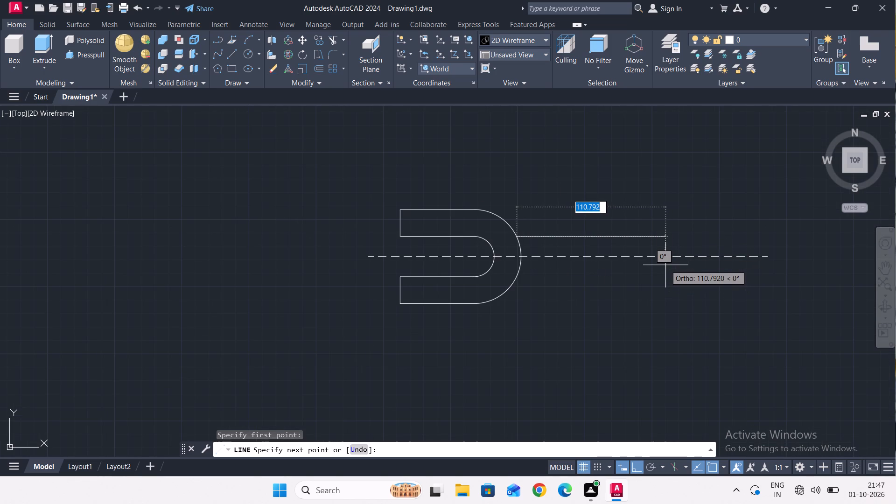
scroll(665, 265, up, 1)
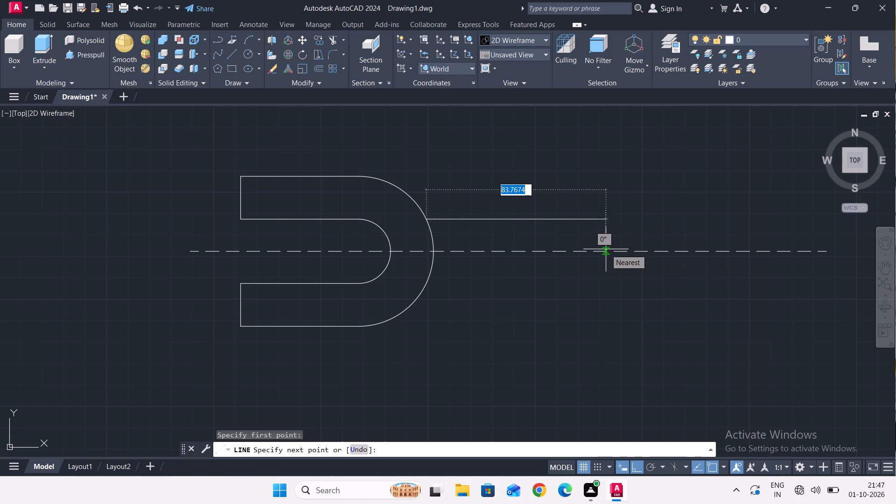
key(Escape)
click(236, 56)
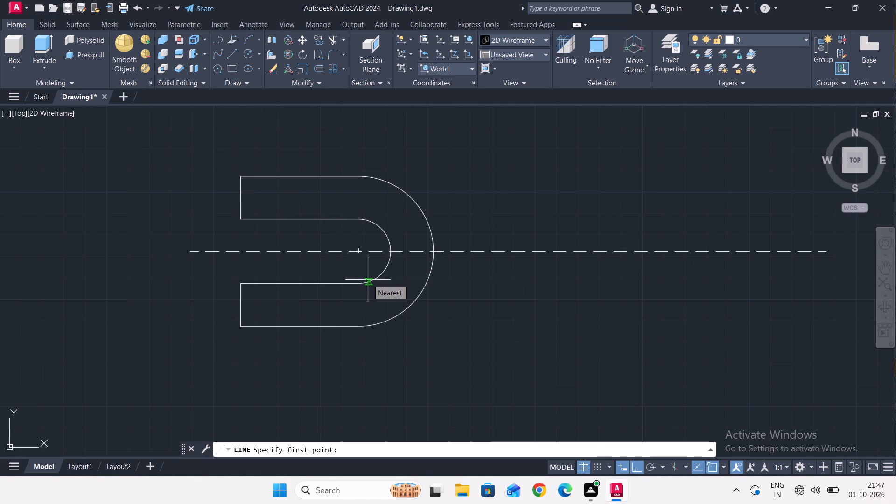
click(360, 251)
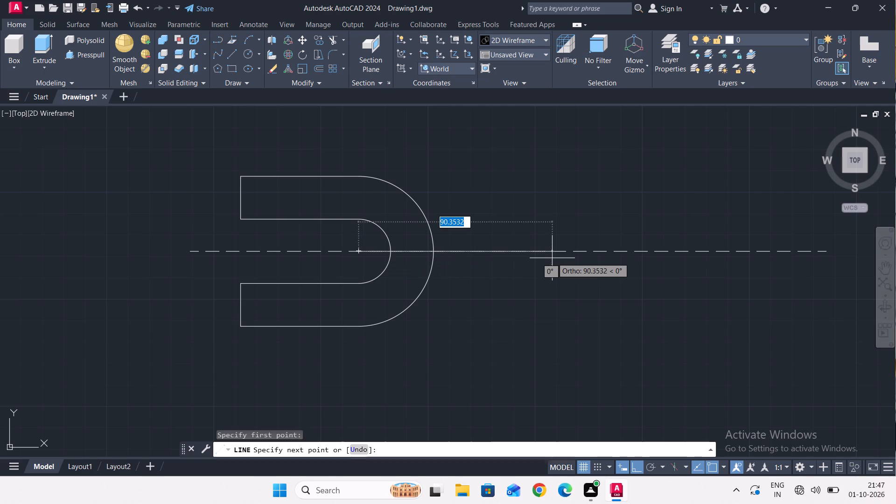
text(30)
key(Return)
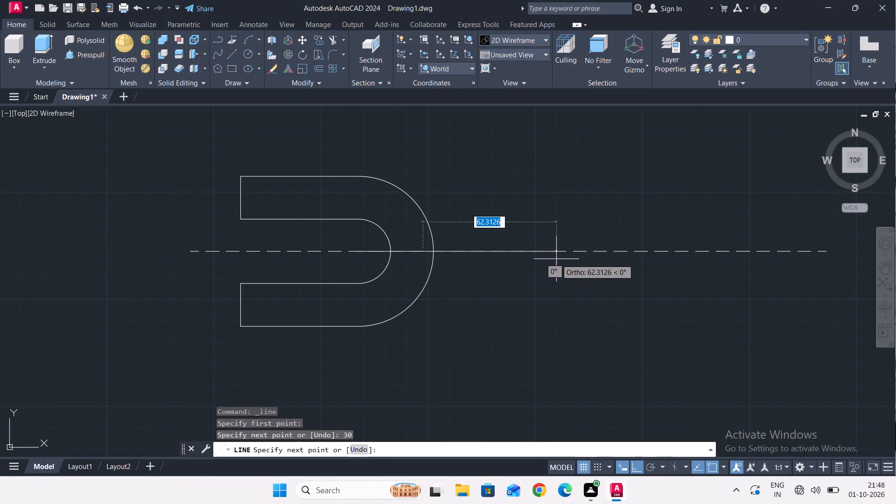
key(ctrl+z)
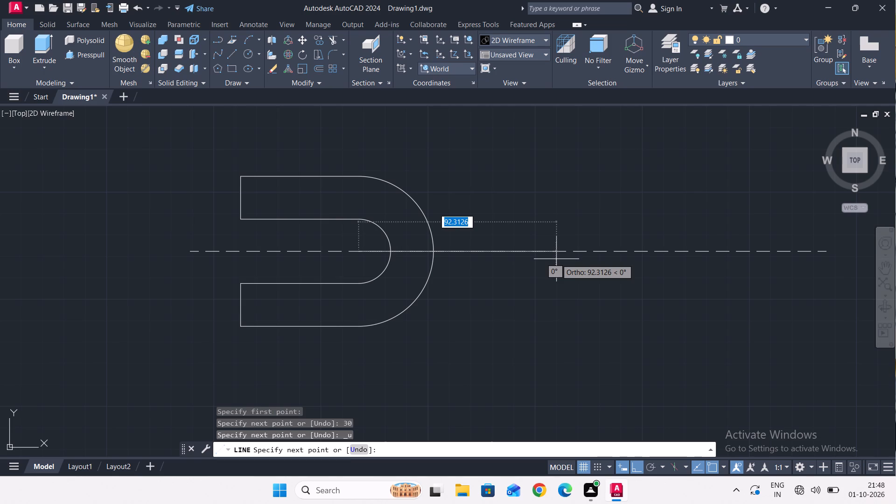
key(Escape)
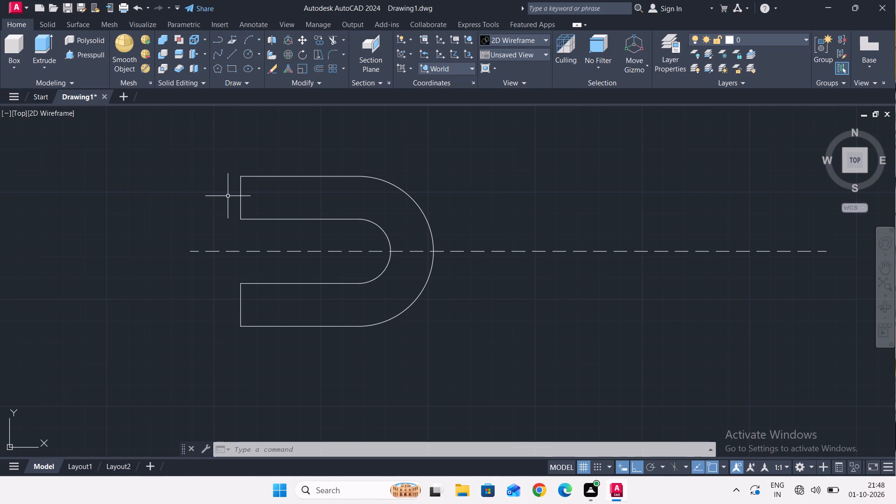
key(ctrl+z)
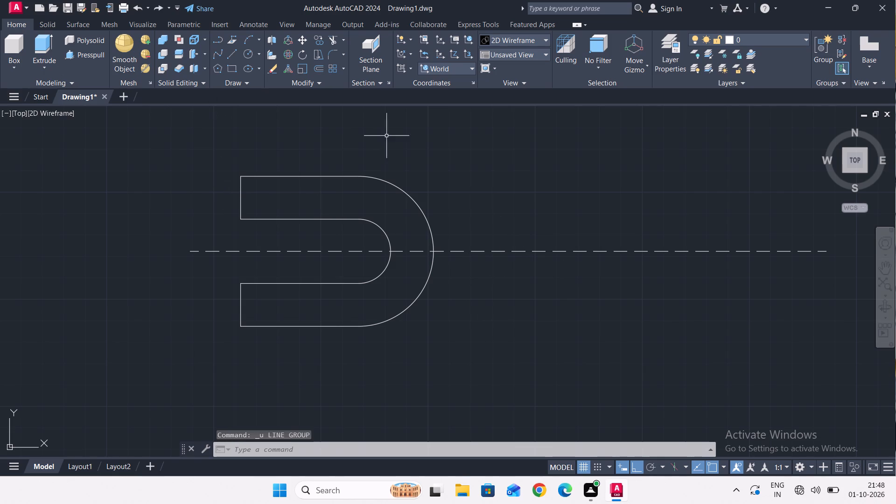
Draw a horizontal line about 132 units long rightward from inside the outer arc, level with the upper prong's inner edge.
click(228, 53)
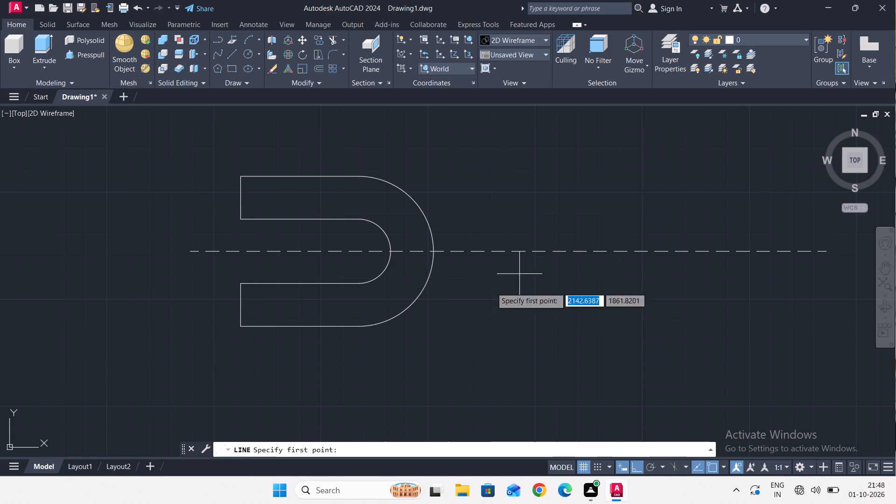
click(411, 221)
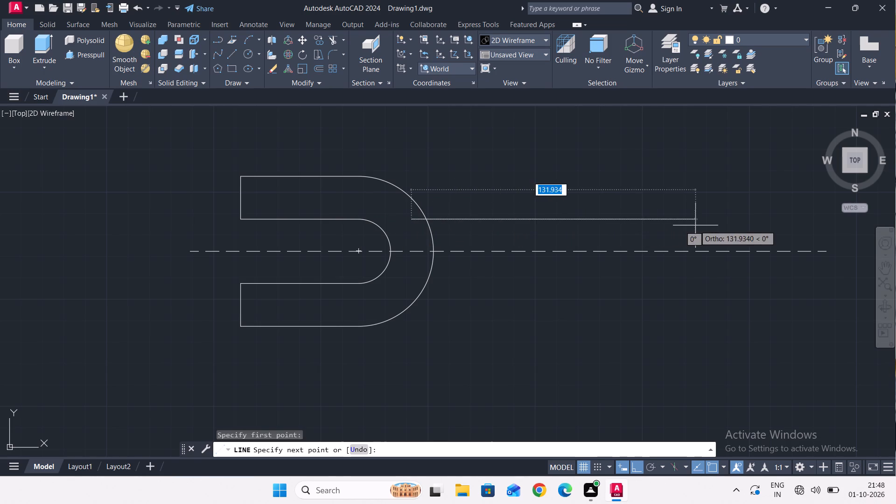
click(695, 225)
key(Escape)
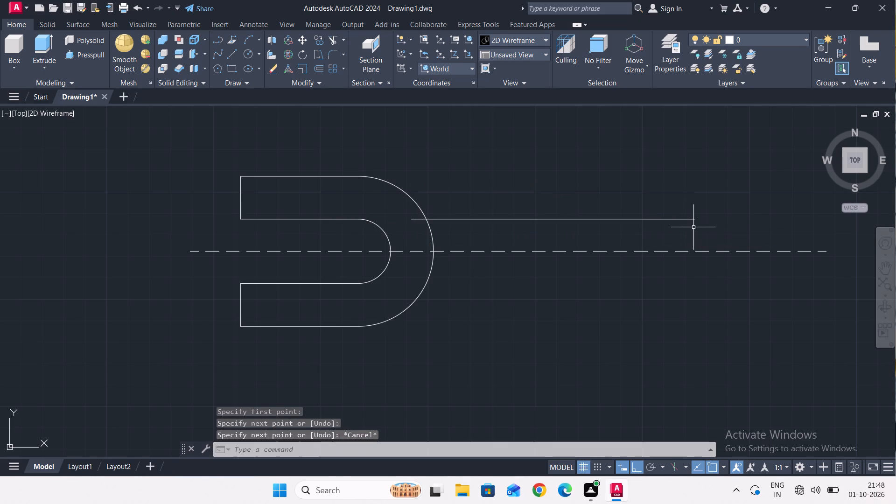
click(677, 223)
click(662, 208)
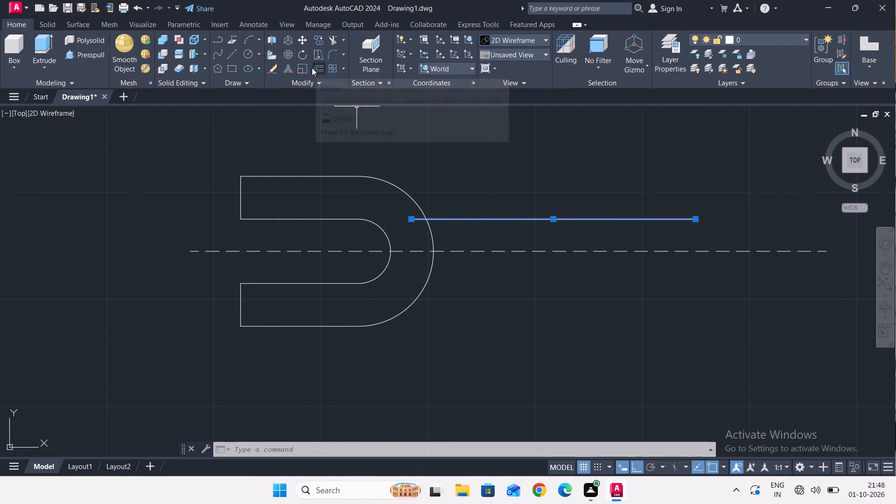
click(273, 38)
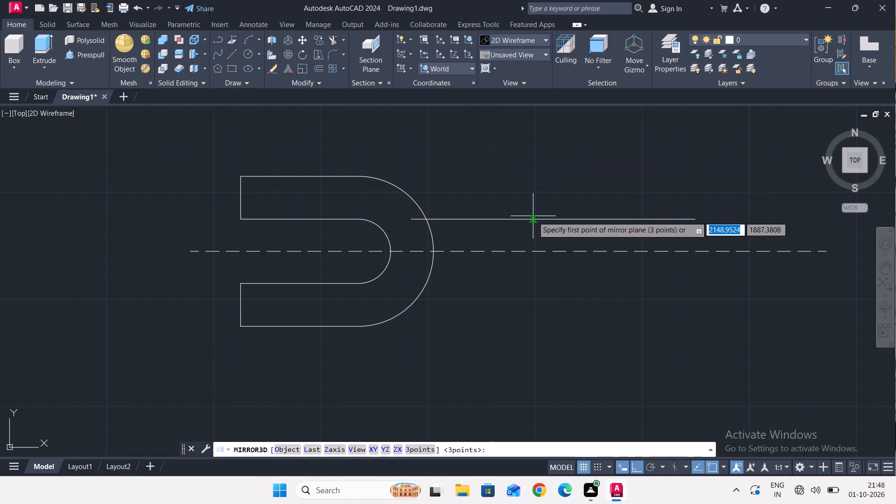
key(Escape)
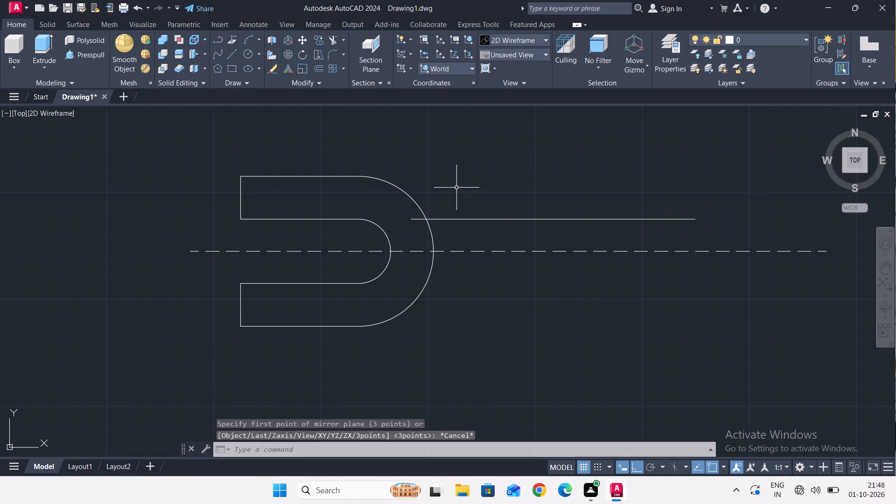
Draw a 30-unit vertical line down from the new line's left end, continuing with a parallel horizontal line ending below the upper line's end.
click(230, 55)
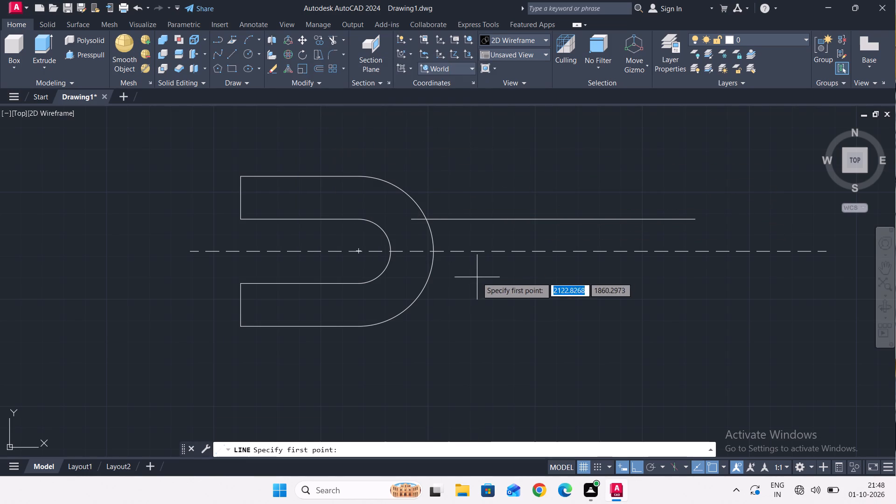
click(411, 221)
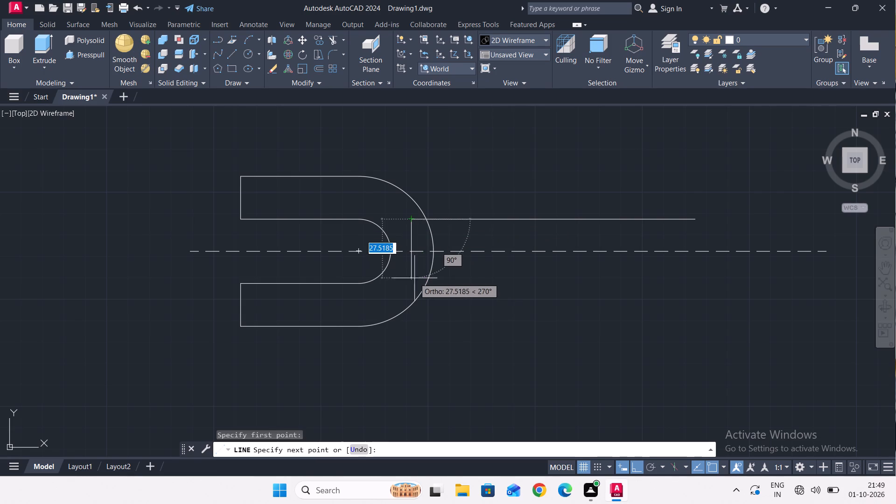
text(30)
key(Return)
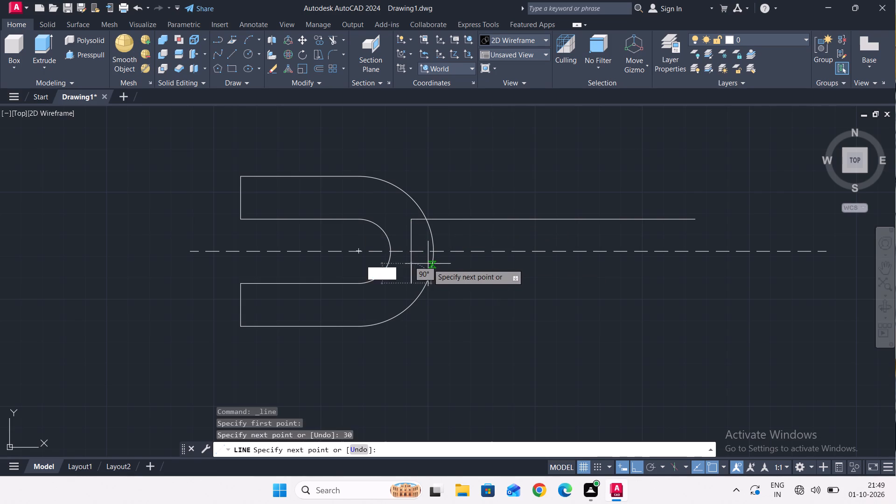
click(694, 261)
key(Escape)
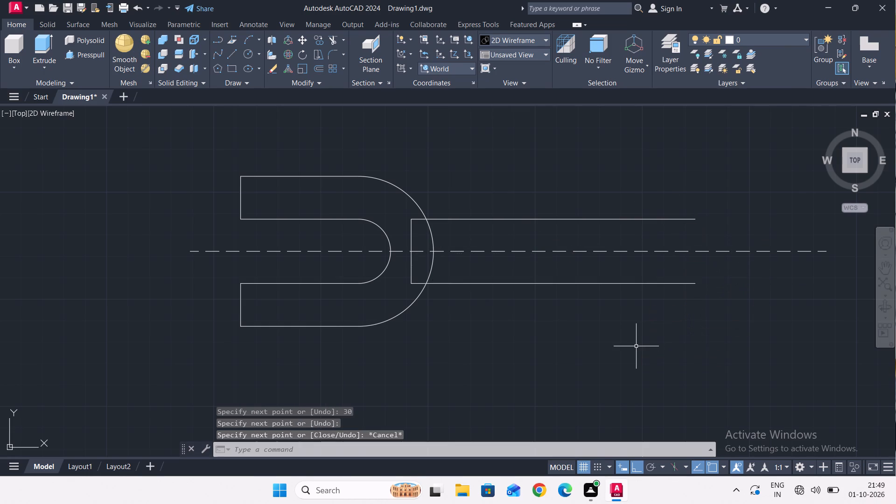
Trim away the short vertical line and the parts of both handle lines lying inside the outer arc.
click(331, 36)
click(418, 219)
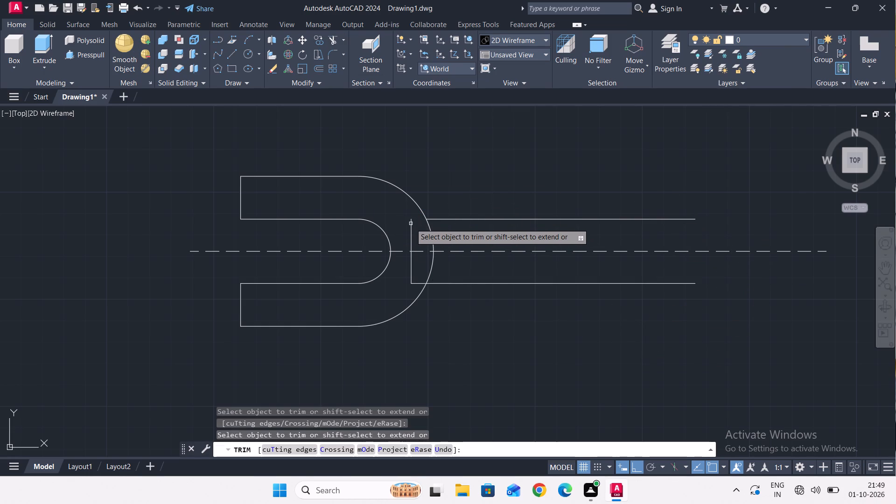
click(411, 224)
click(411, 268)
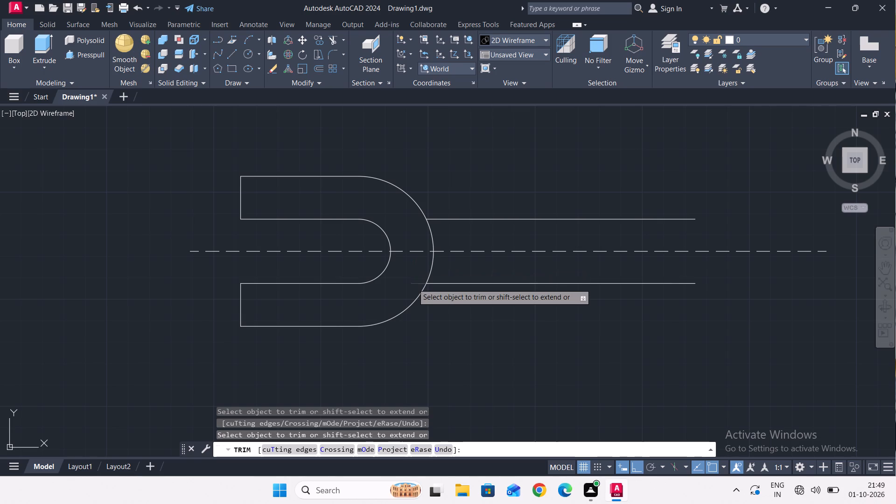
click(413, 284)
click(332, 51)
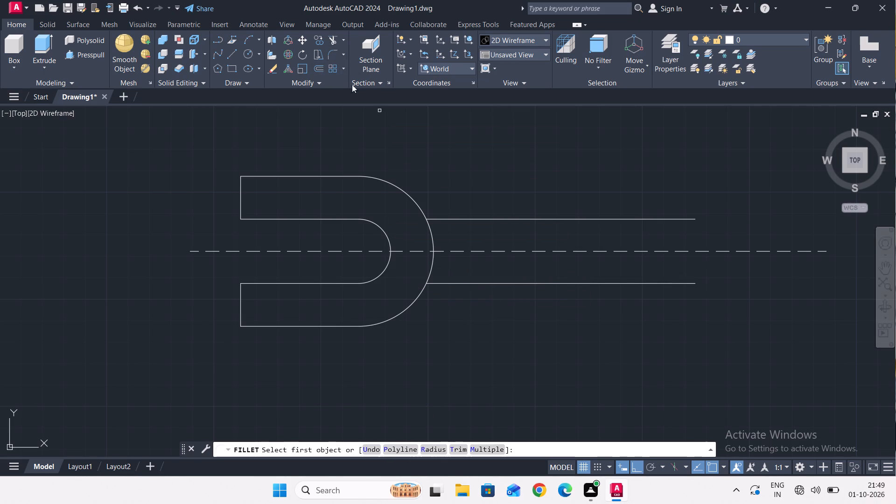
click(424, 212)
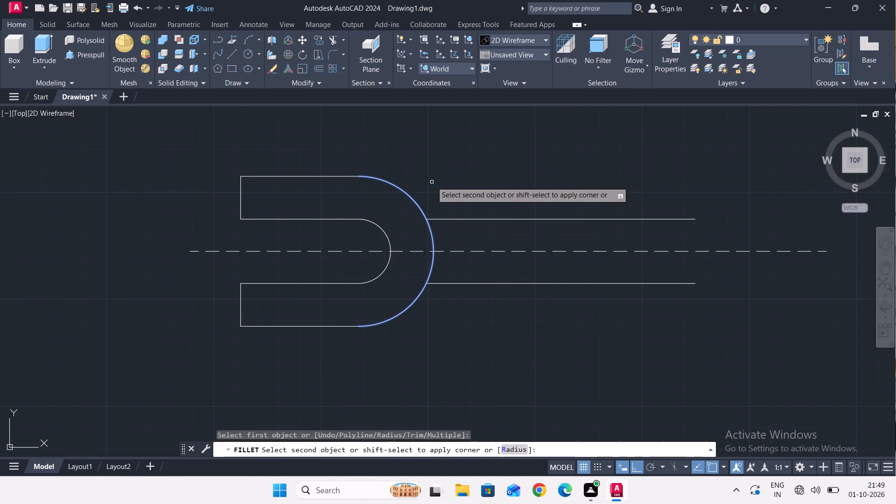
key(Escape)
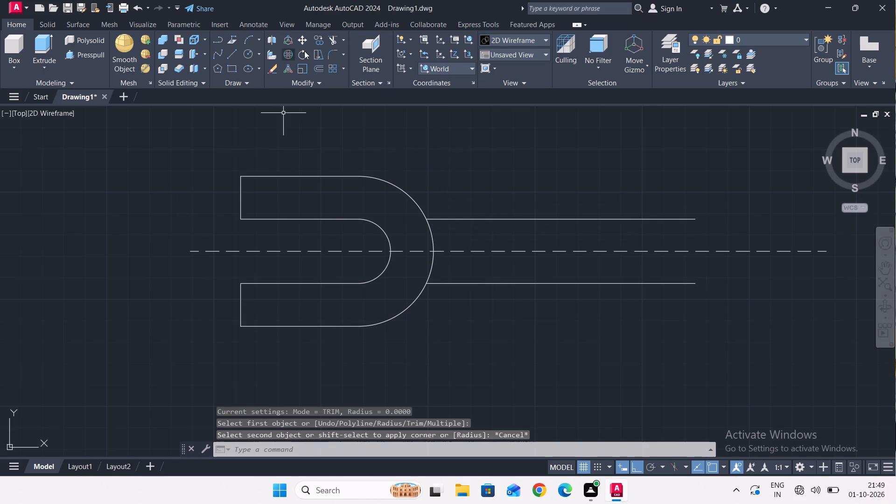
Trim the outer arc between the two horizontal handle lines to open the fork into the handle.
click(333, 41)
drag(425, 237, 445, 237)
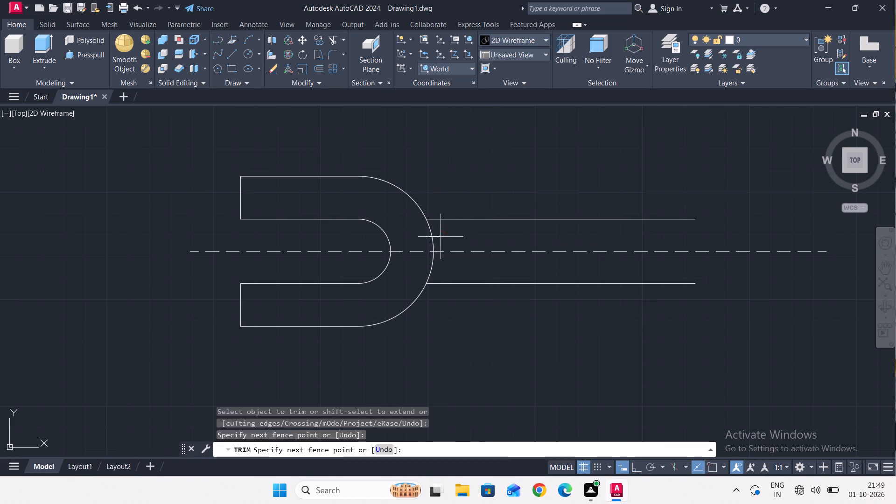
drag(445, 237, 453, 237)
drag(416, 264, 464, 276)
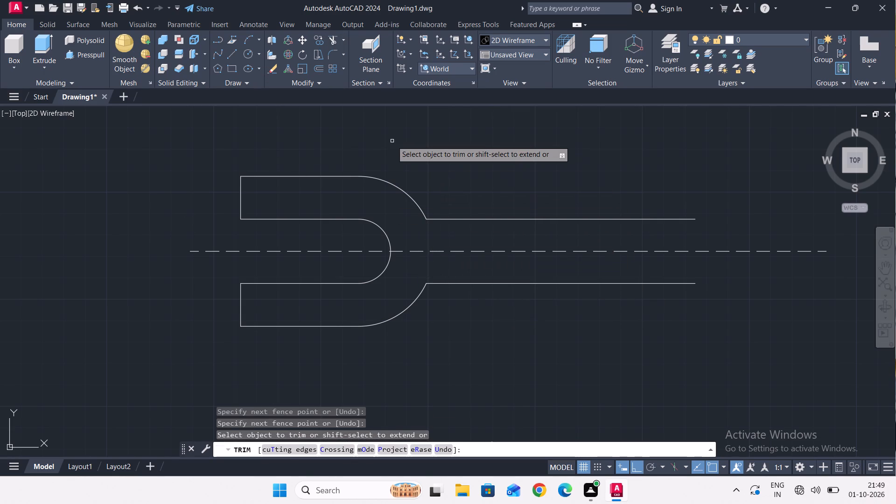
key(Escape)
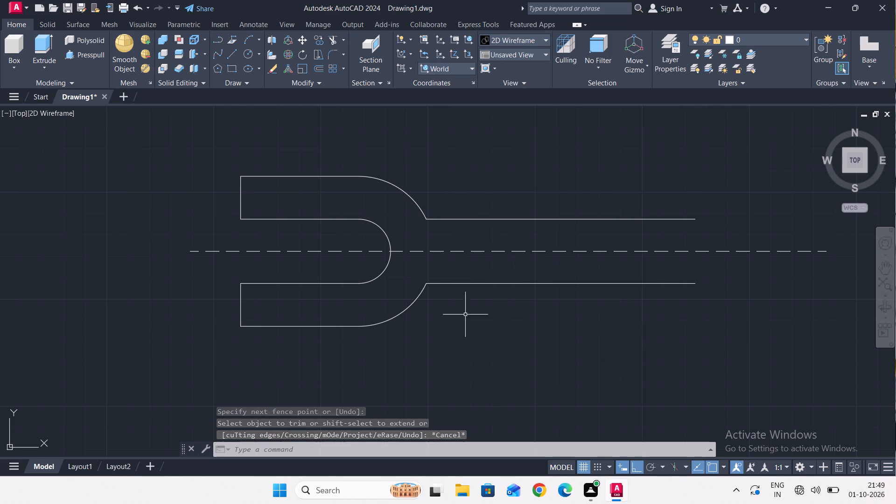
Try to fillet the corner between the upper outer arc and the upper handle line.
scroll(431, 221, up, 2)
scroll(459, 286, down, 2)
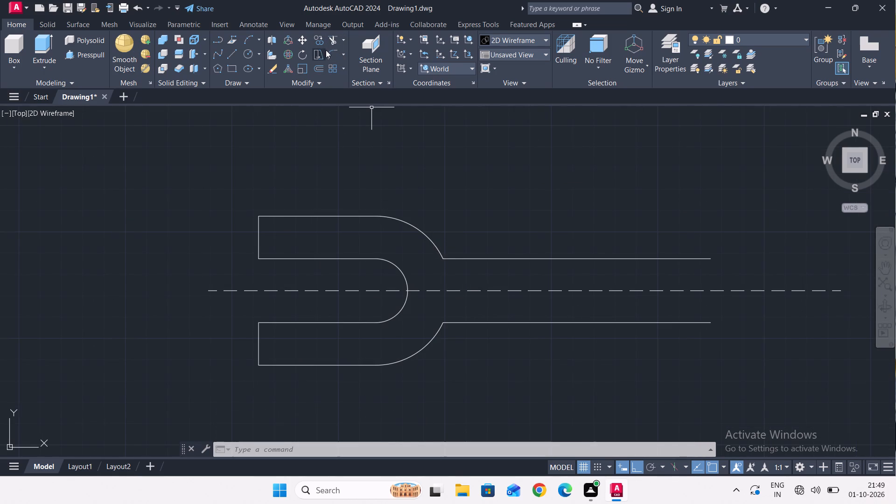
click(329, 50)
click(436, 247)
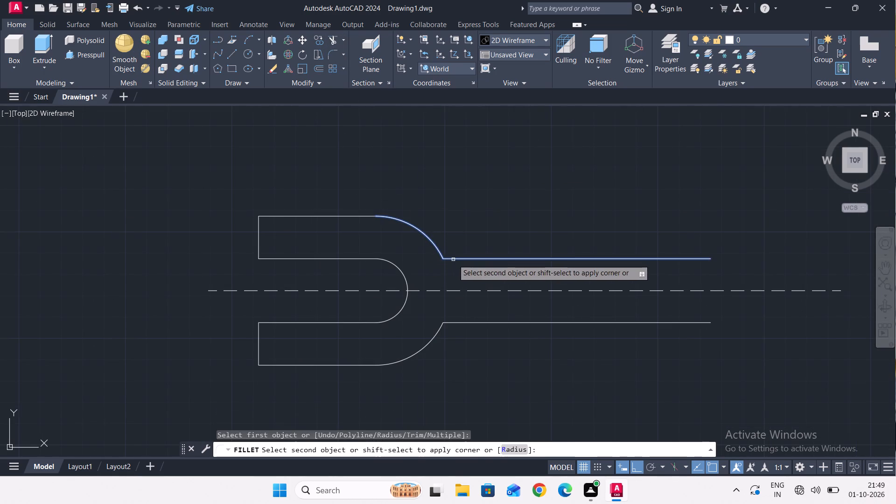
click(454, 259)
Fillet the corner between the upper handle line and the upper outer arc with a radius of 25.
click(333, 52)
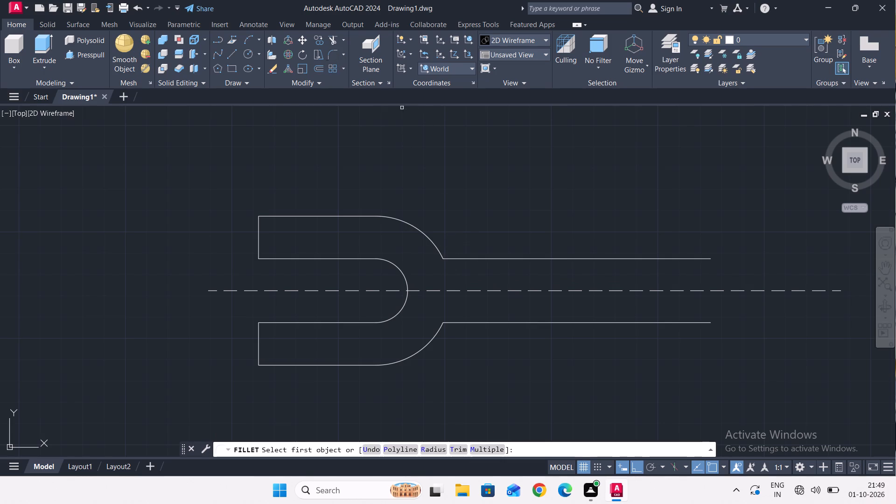
click(435, 448)
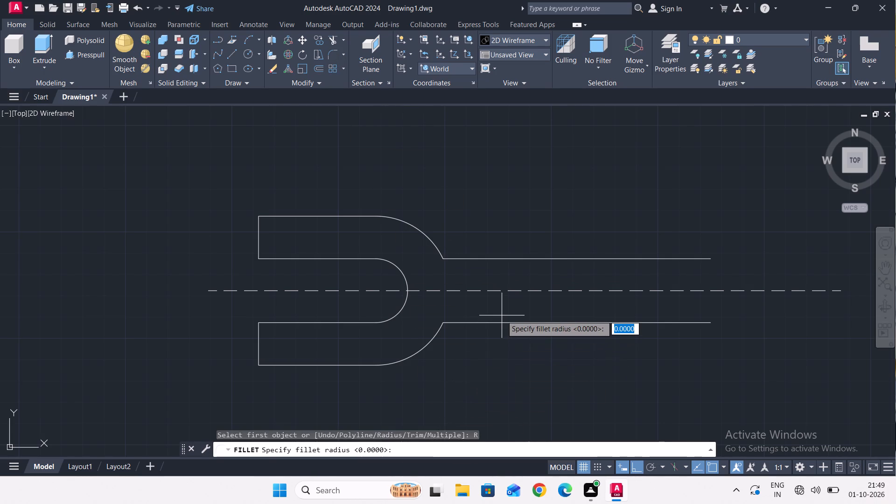
text(25)
key(Return)
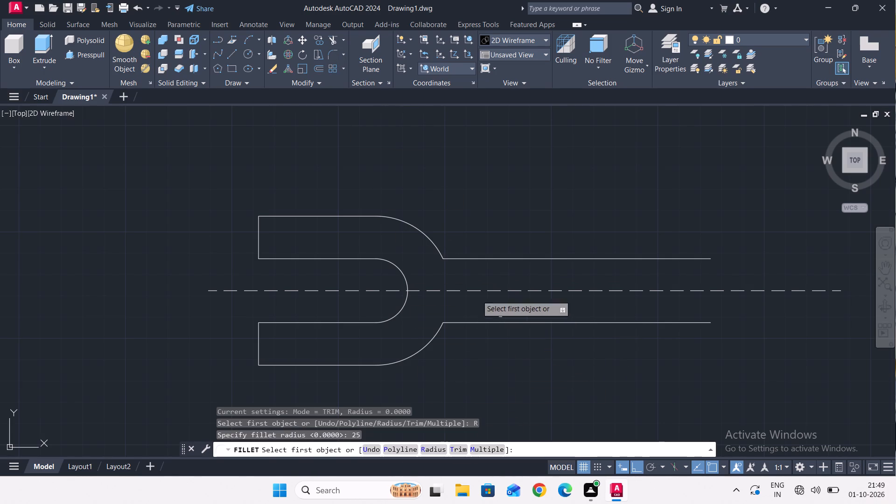
click(452, 258)
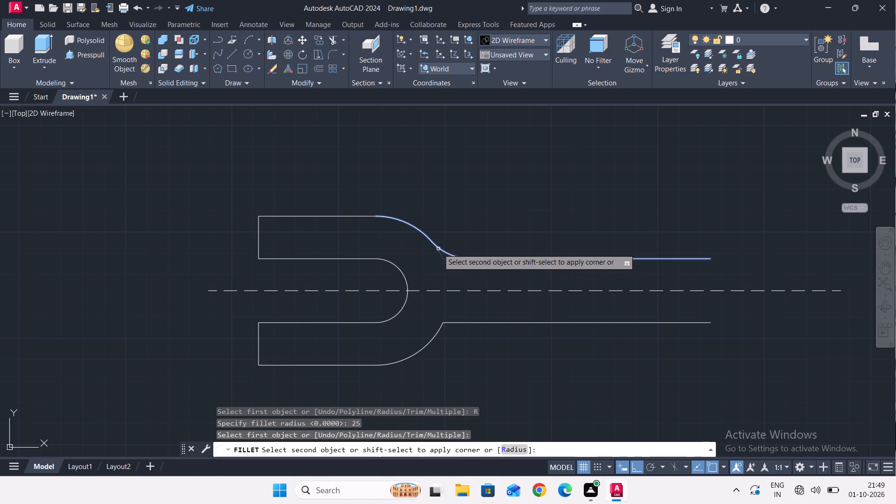
click(438, 249)
Fillet the corner between the lower outer arc and the lower handle line with a radius of 25.
scroll(482, 295, down, 1)
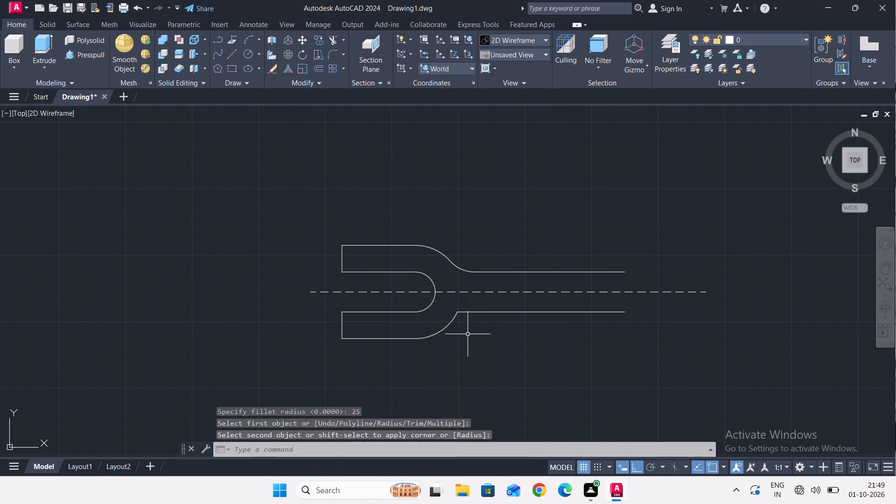
scroll(467, 336, up, 2)
scroll(542, 276, down, 3)
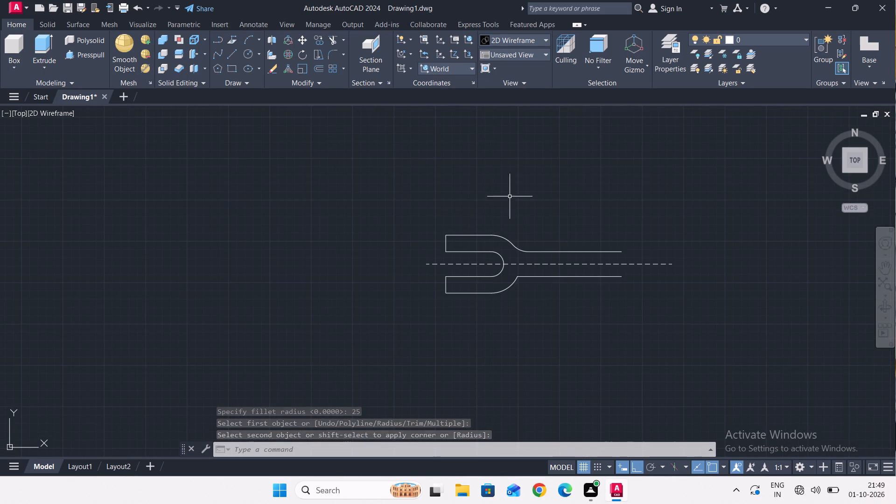
click(330, 54)
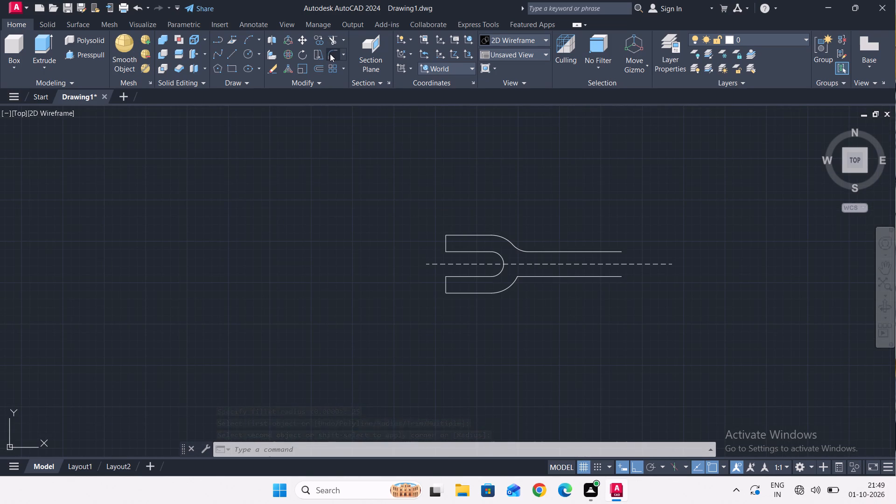
click(432, 449)
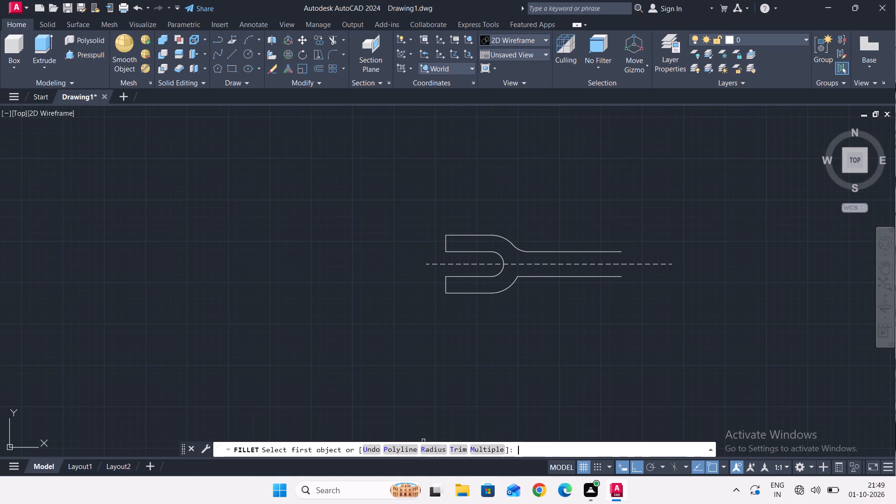
text(25)
key(Return)
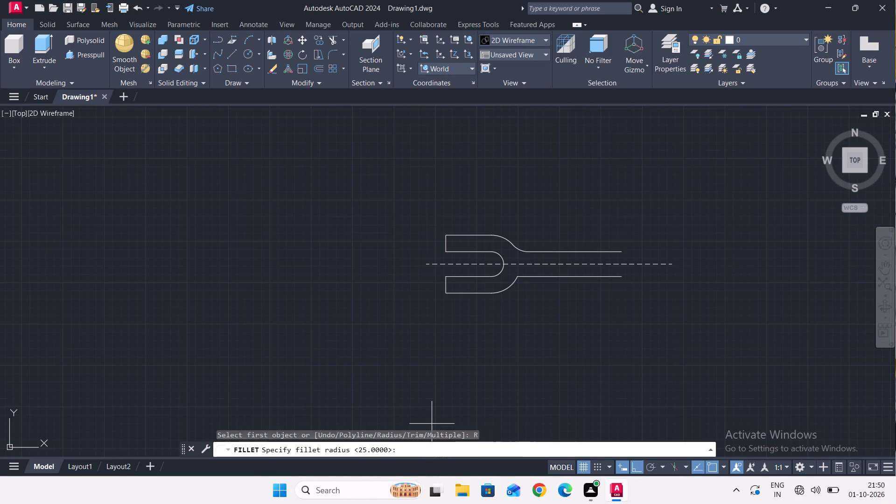
scroll(513, 281, up, 2)
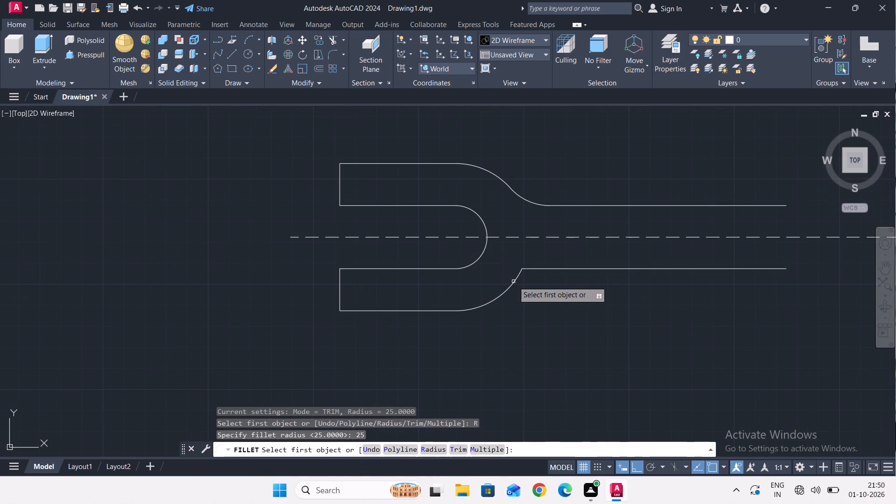
click(514, 283)
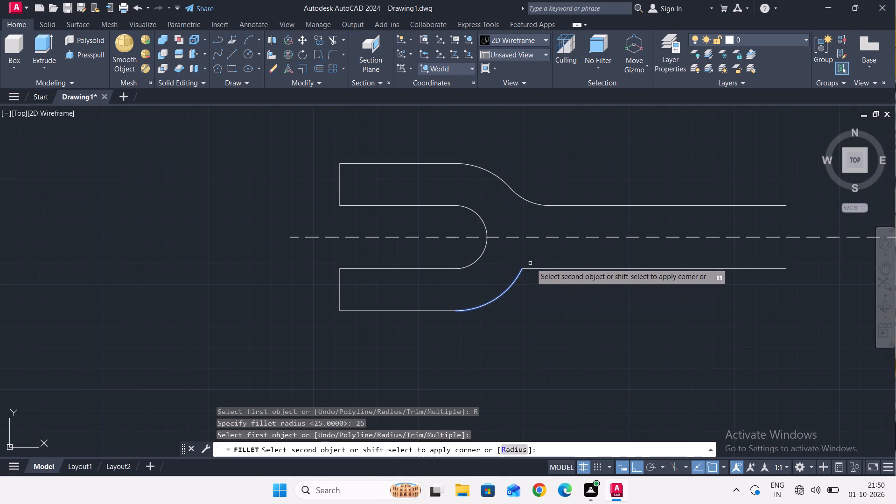
click(537, 268)
Draw a line from the inner arc's centre 40 units along the centreline toward the handle, then vertically down past the lower handle line.
scroll(559, 332, down, 2)
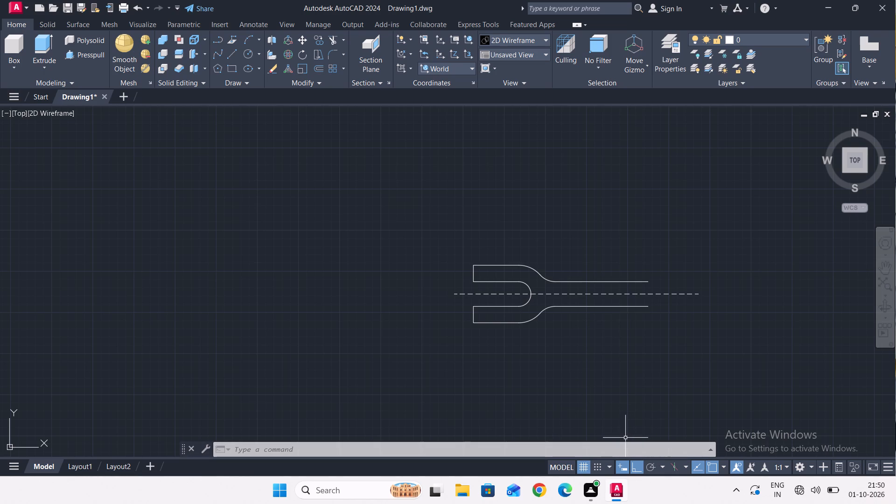
scroll(539, 309, up, 2)
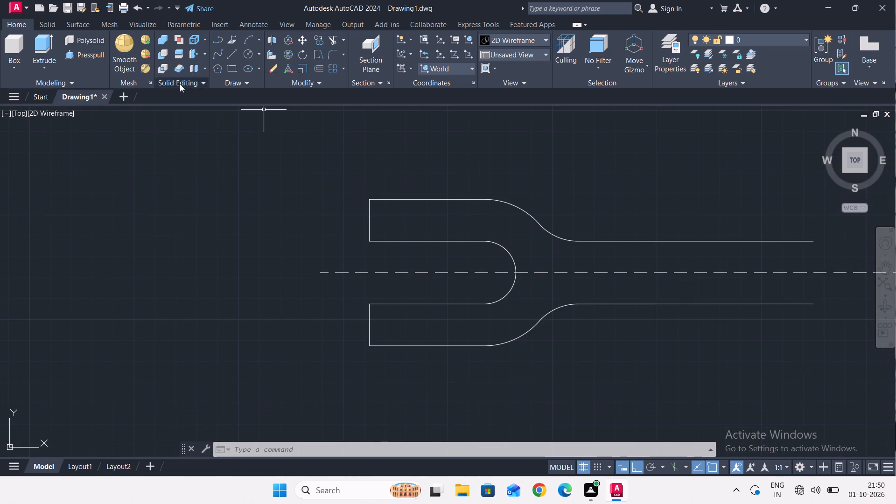
click(234, 49)
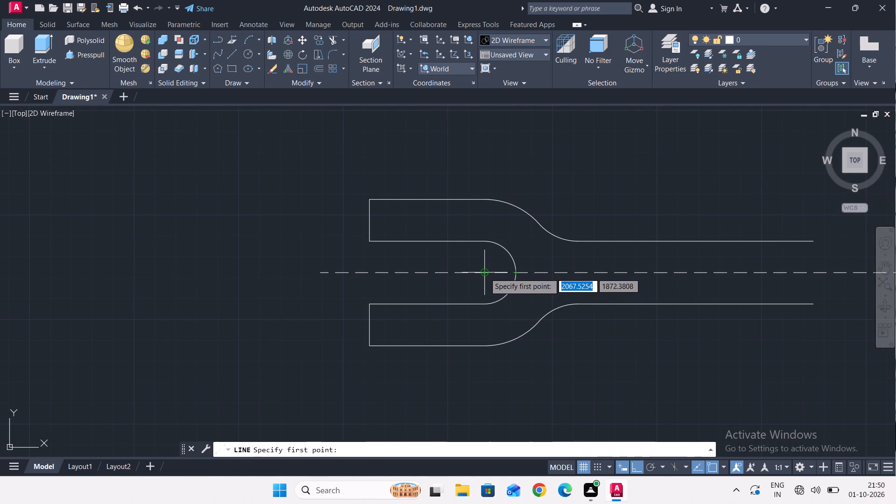
click(485, 273)
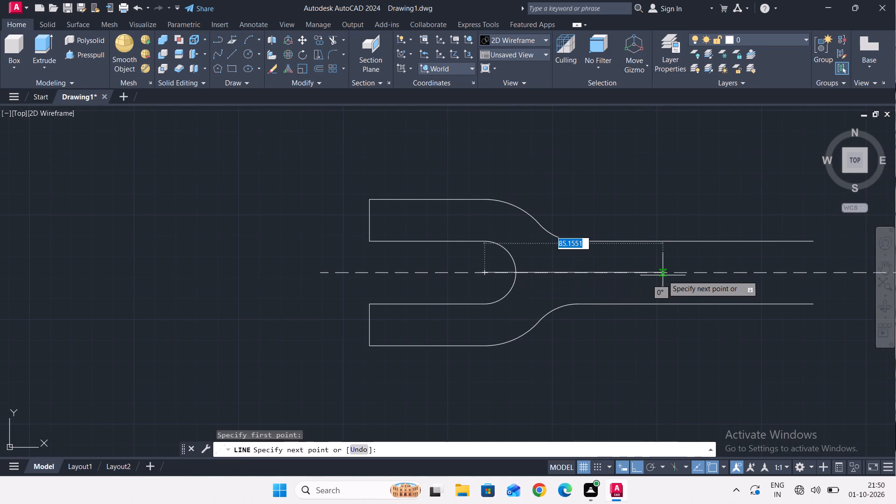
text(40)
key(Return)
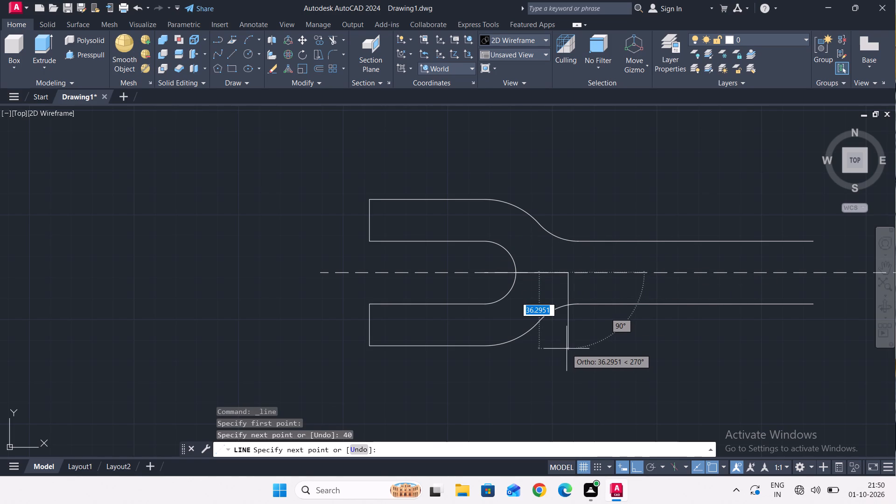
scroll(567, 349, up, 1)
click(572, 316)
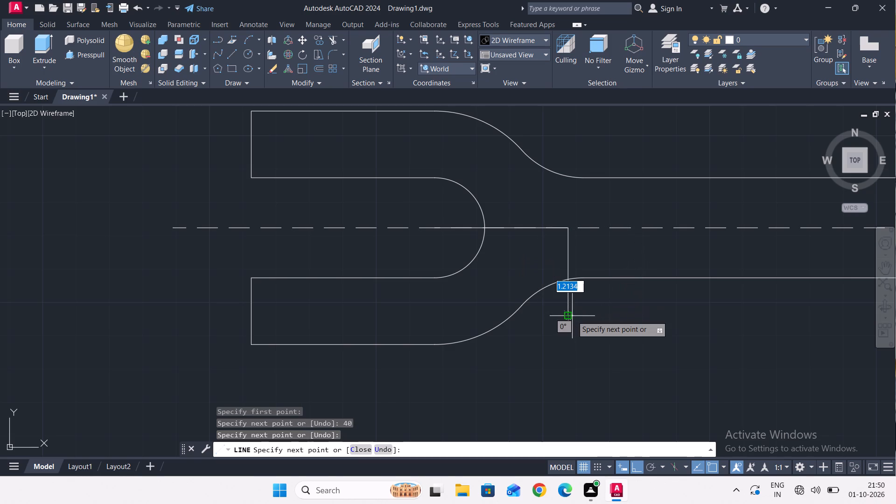
key(Escape)
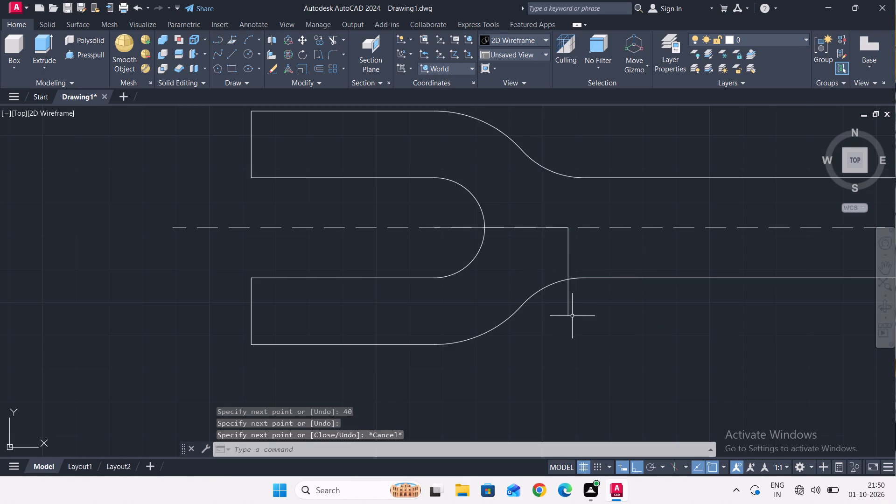
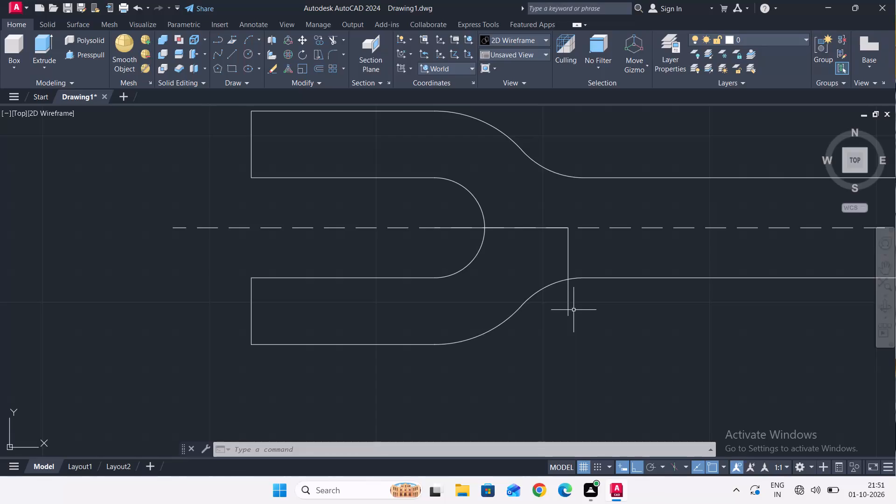
Undo the construction lines drawn 40 units along the centreline and down past the lower handle line.
key(ctrl+z)
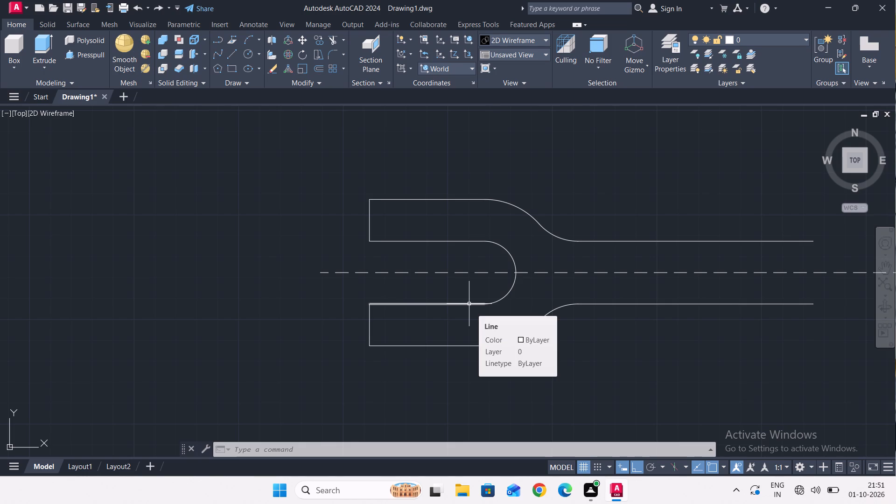
Draw a line from the inner arc's centre 70 units along the centreline toward the handle, then vertically down to the lower handle line.
scroll(515, 281, up, 2)
scroll(509, 344, down, 1)
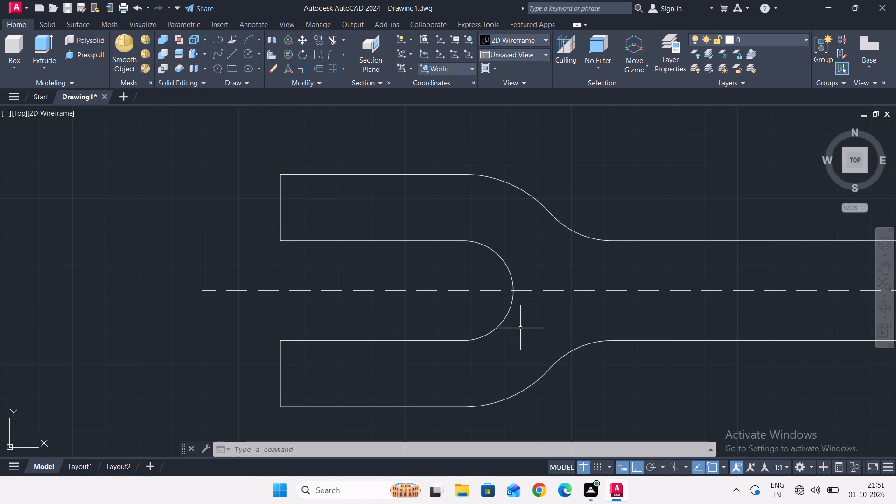
scroll(629, 328, down, 2)
scroll(664, 346, up, 1)
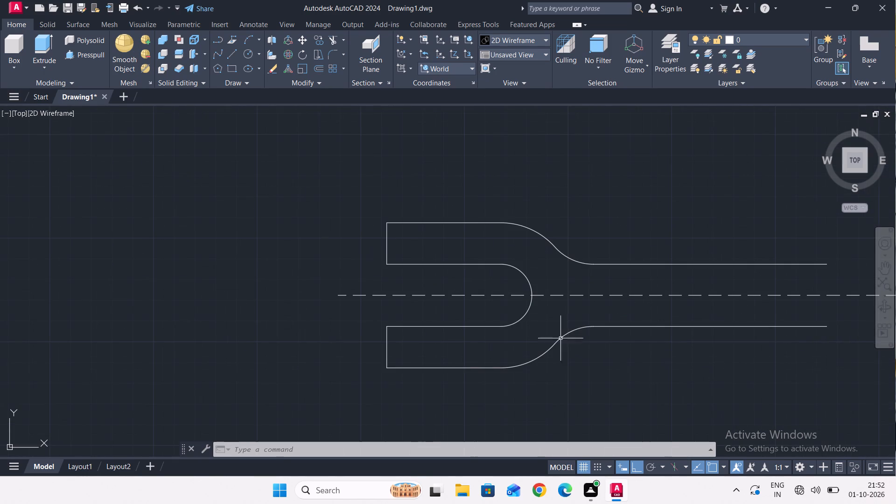
click(232, 55)
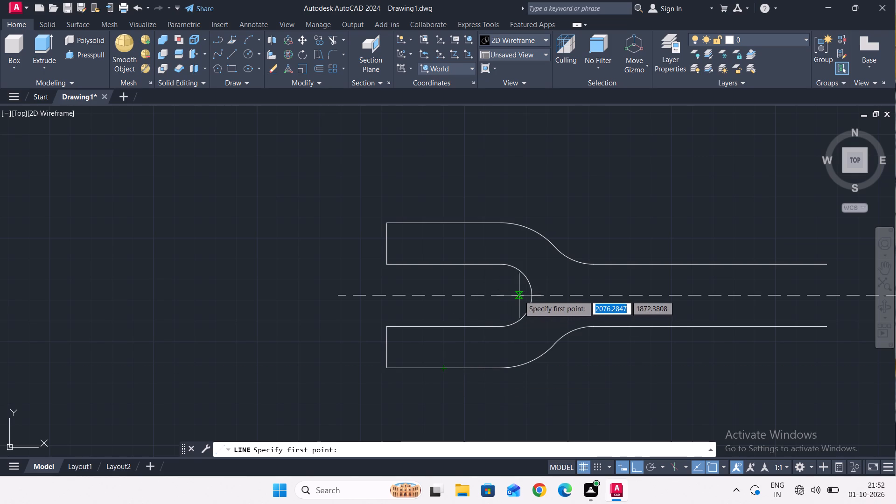
click(503, 296)
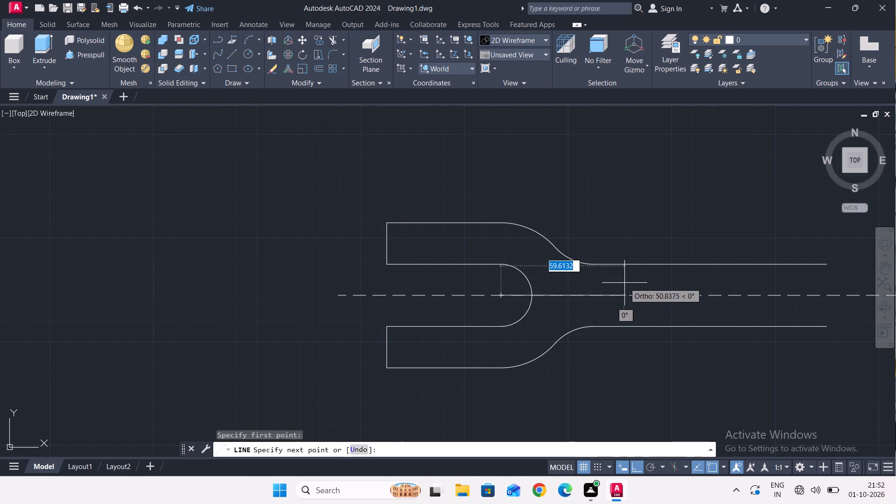
text(70)
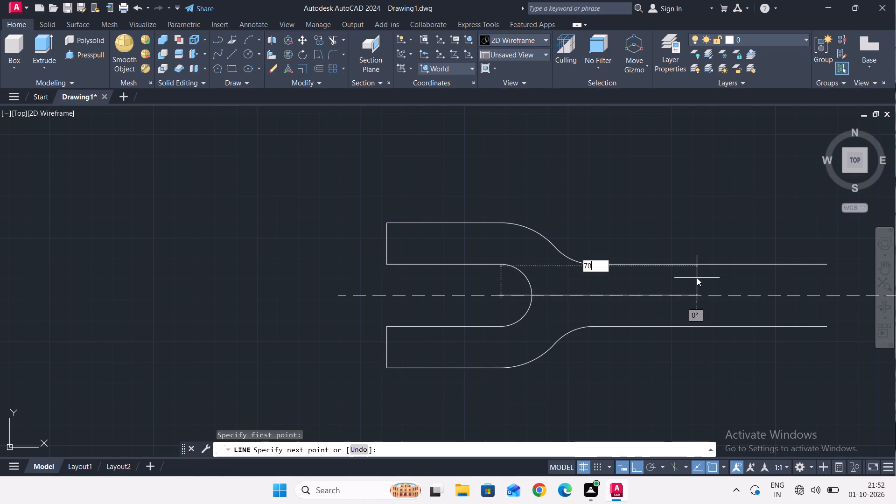
key(Return)
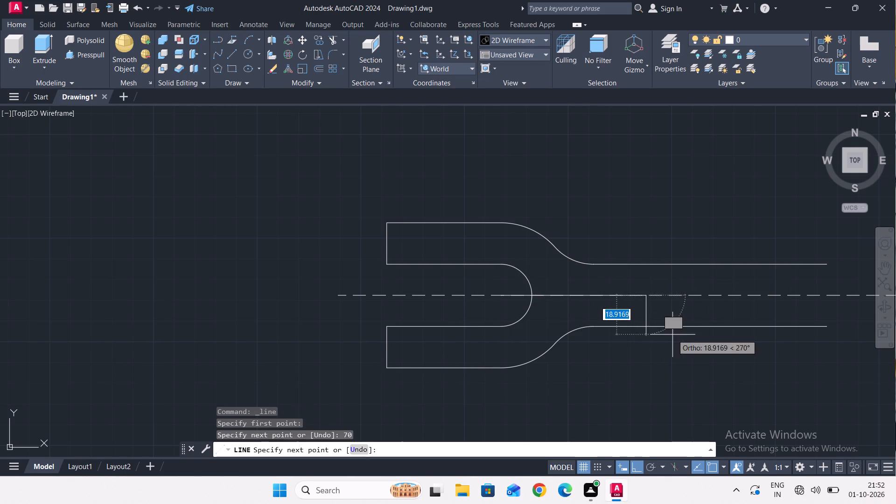
scroll(645, 321, up, 2)
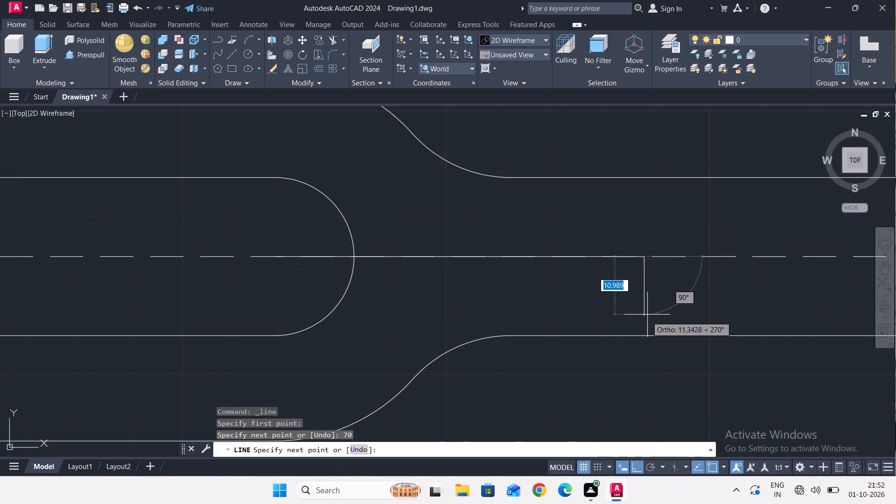
click(646, 336)
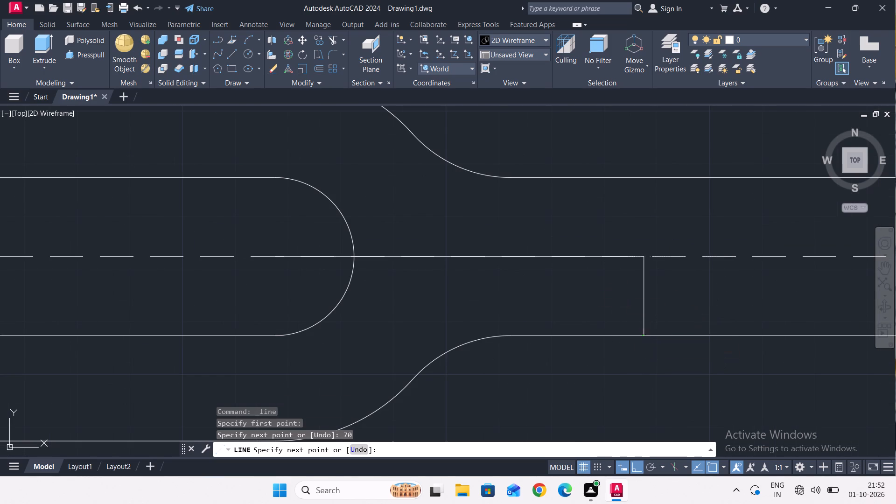
key(Escape)
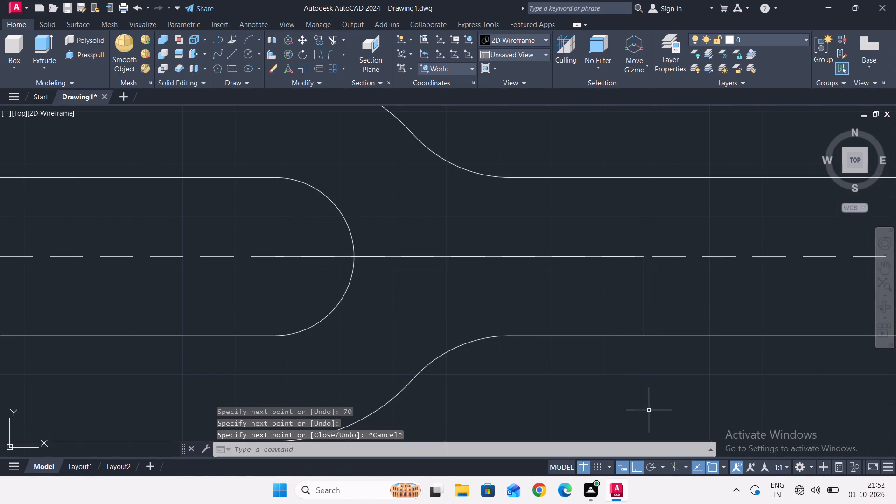
Draw a 15-unit vertical line from the end of the 70-unit line up to the upper handle line.
click(236, 54)
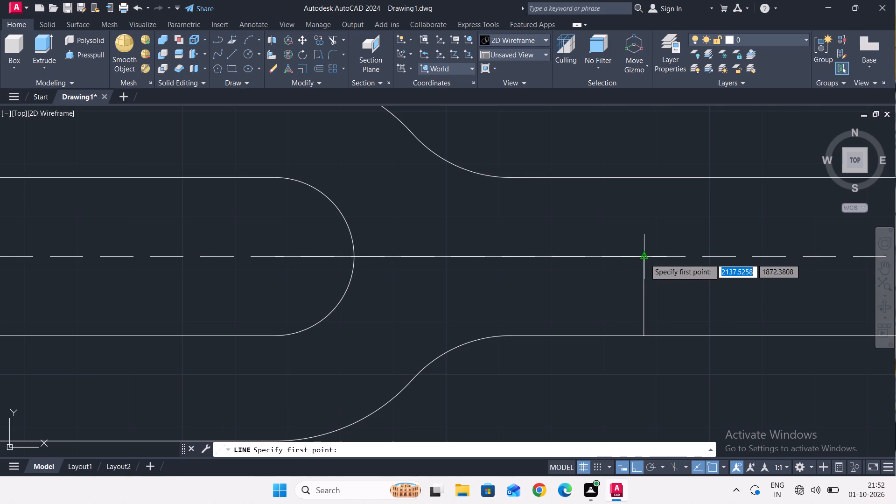
click(646, 256)
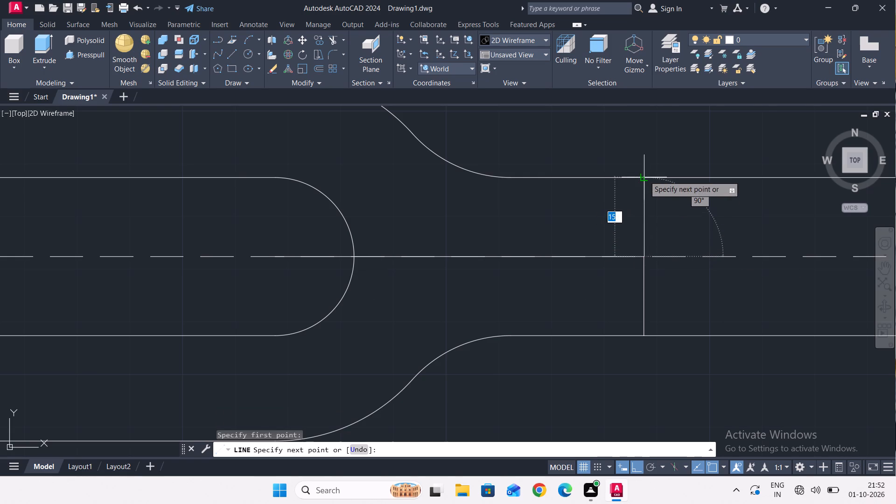
click(644, 175)
key(Escape)
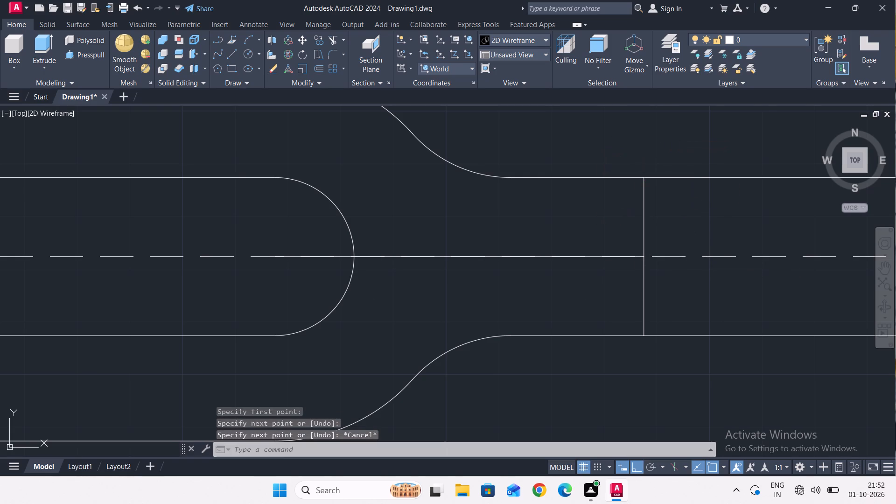
Erase the 70-unit construction line lying on the centreline.
click(545, 256)
right_click(546, 253)
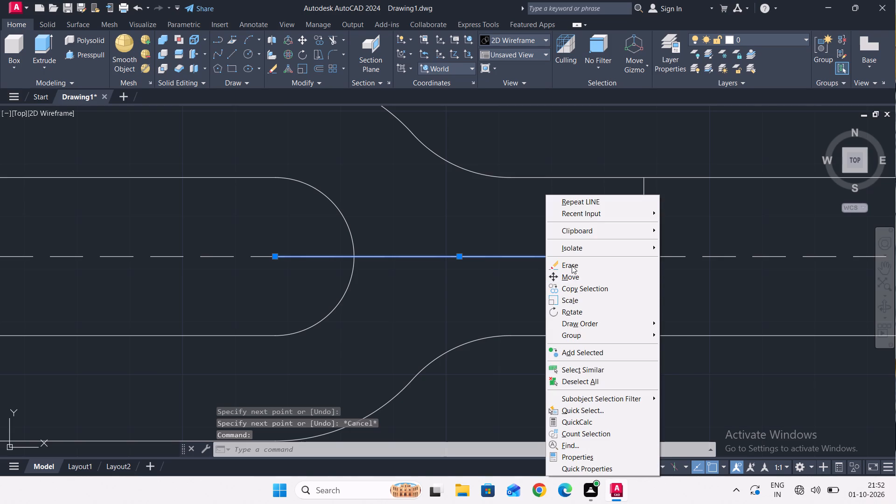
click(572, 266)
Trim both handle lines and the dashed centreline beyond the vertical end line.
scroll(588, 324, down, 3)
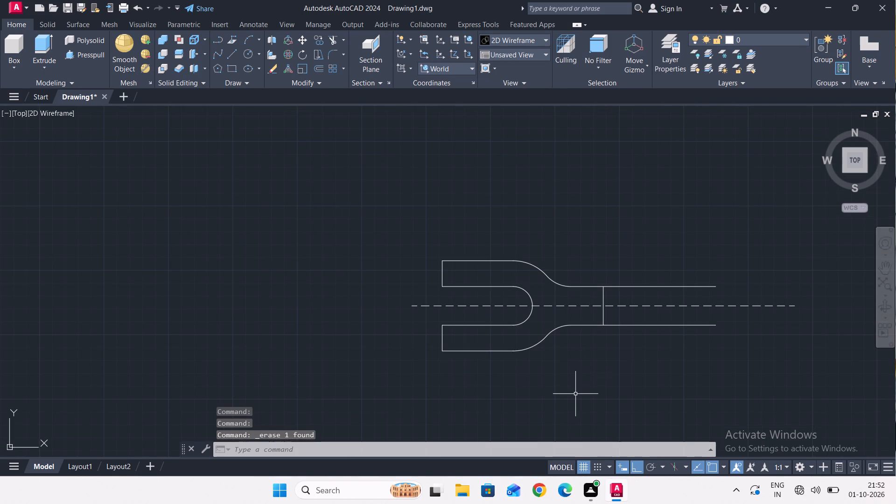
scroll(693, 344, up, 1)
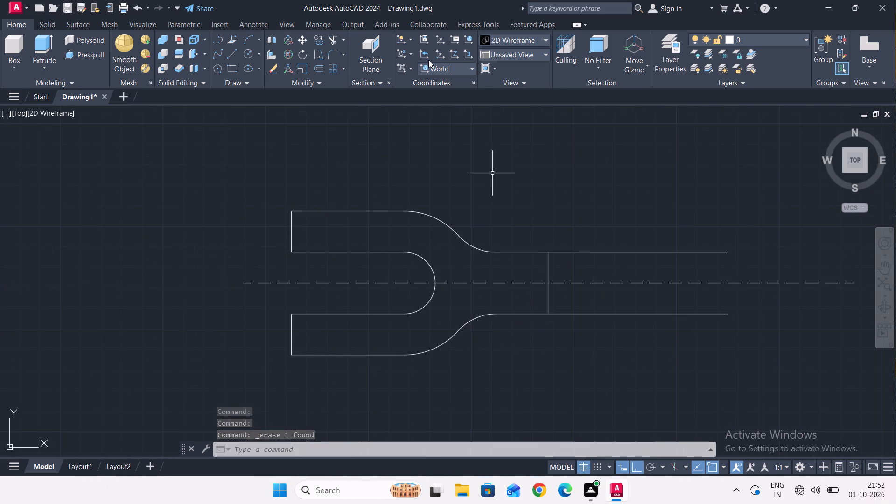
click(330, 38)
drag(585, 182, 630, 279)
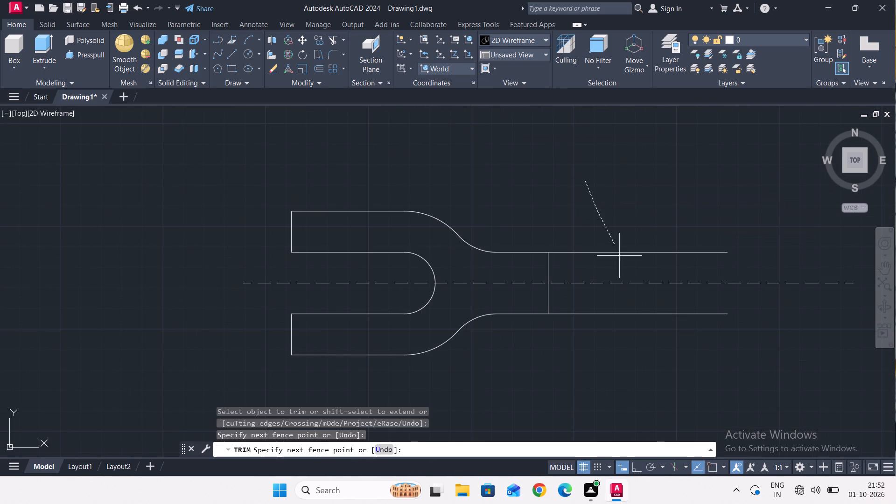
drag(630, 279, 600, 446)
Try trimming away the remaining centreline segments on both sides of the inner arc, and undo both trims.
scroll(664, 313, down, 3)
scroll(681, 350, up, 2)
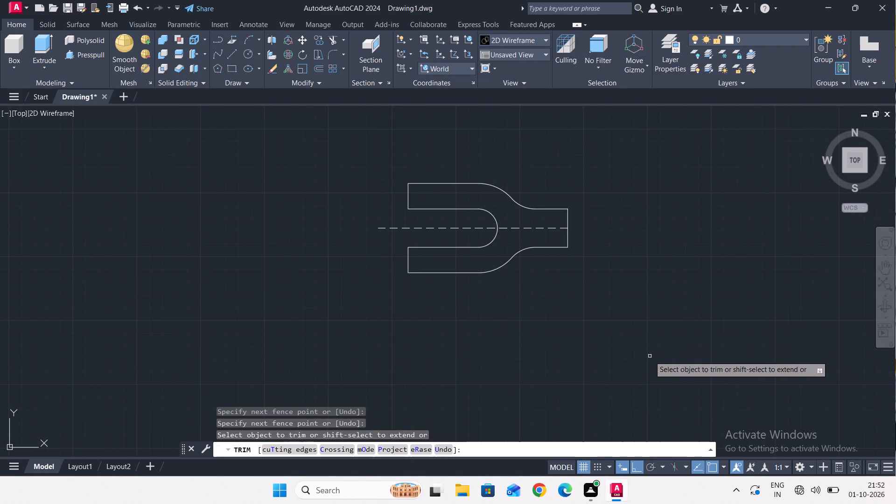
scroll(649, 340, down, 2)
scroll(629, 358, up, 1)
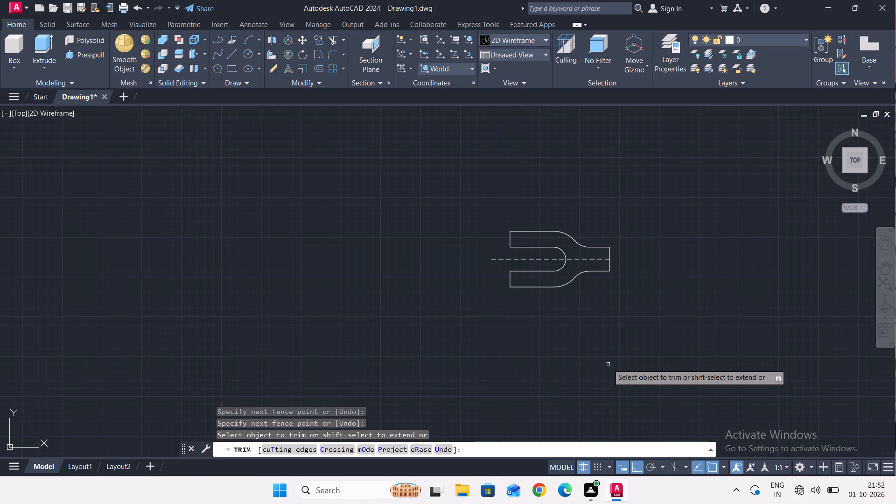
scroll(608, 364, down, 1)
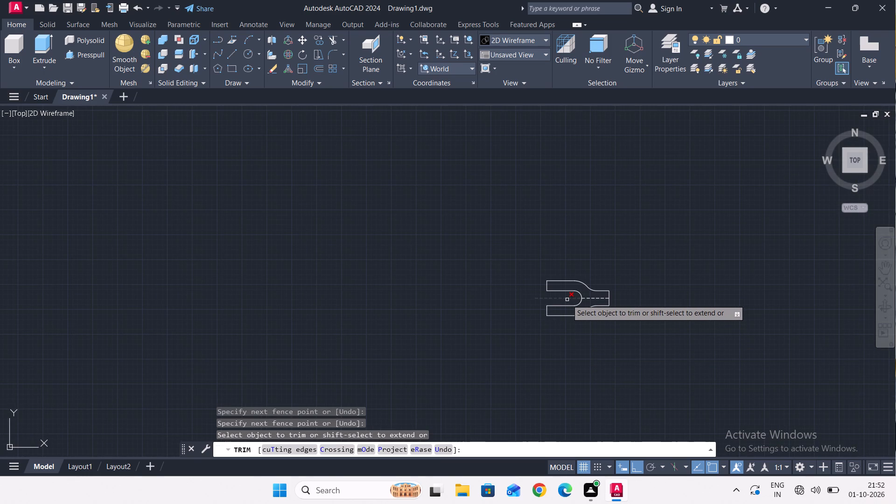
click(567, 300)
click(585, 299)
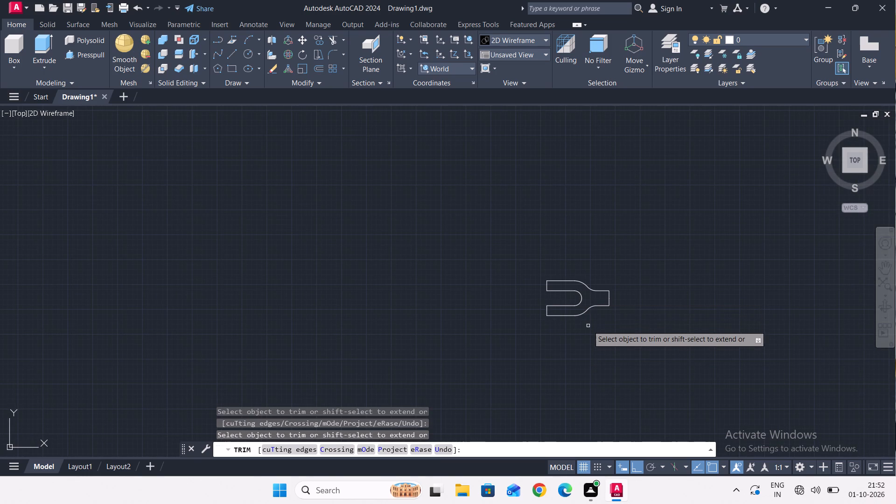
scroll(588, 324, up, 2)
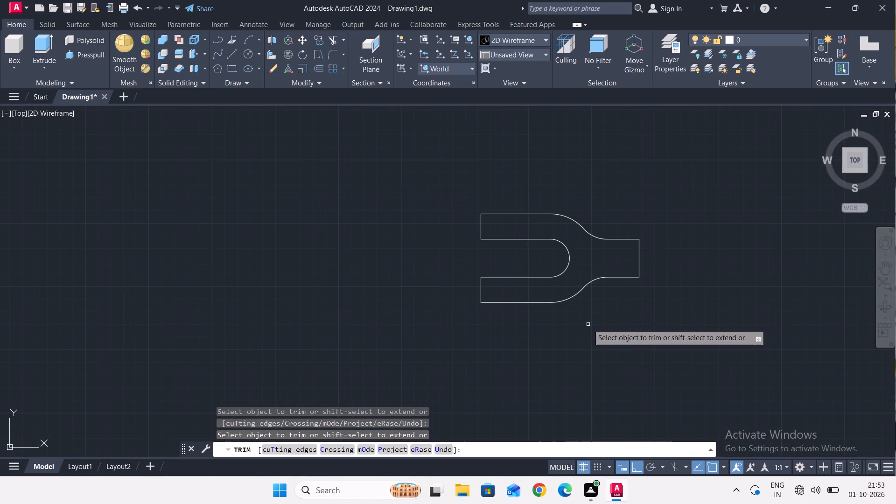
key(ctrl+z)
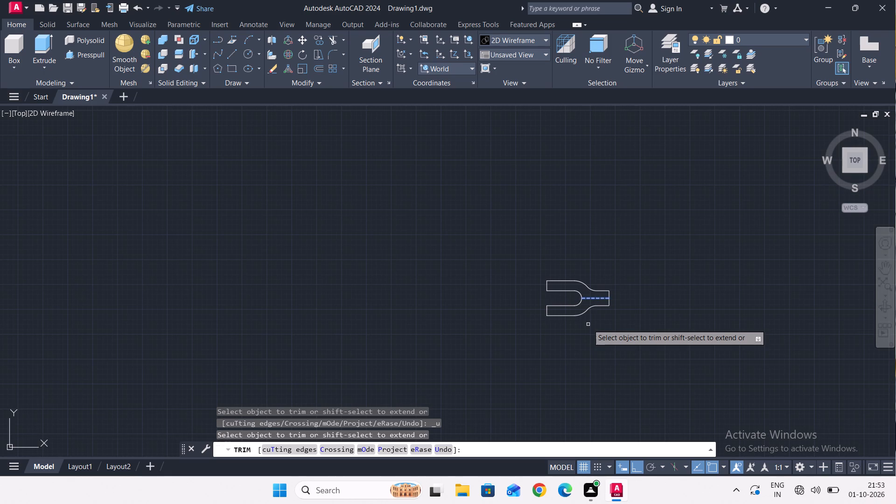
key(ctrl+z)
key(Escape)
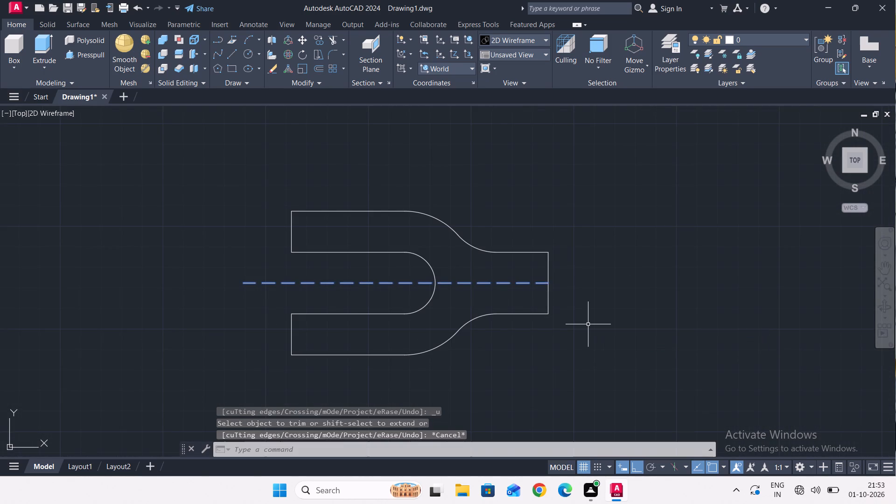
Erase the remaining dashed centreline.
scroll(546, 302, down, 1)
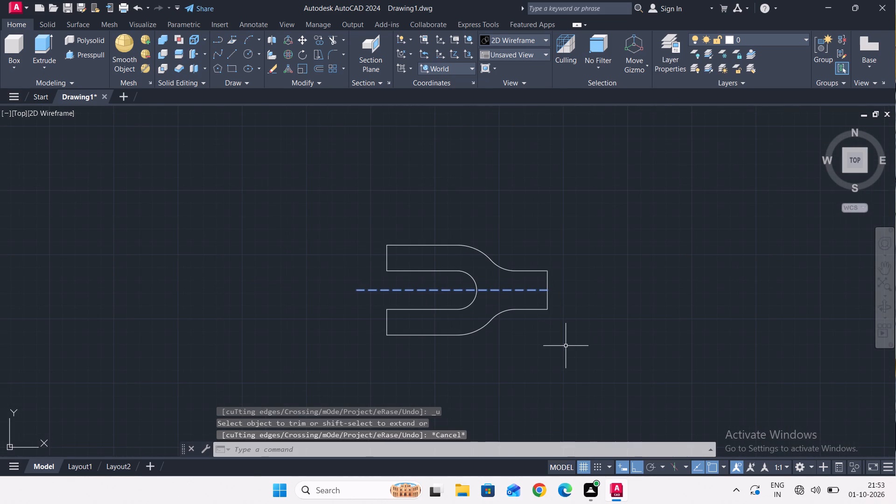
scroll(576, 343, down, 2)
scroll(515, 411, up, 2)
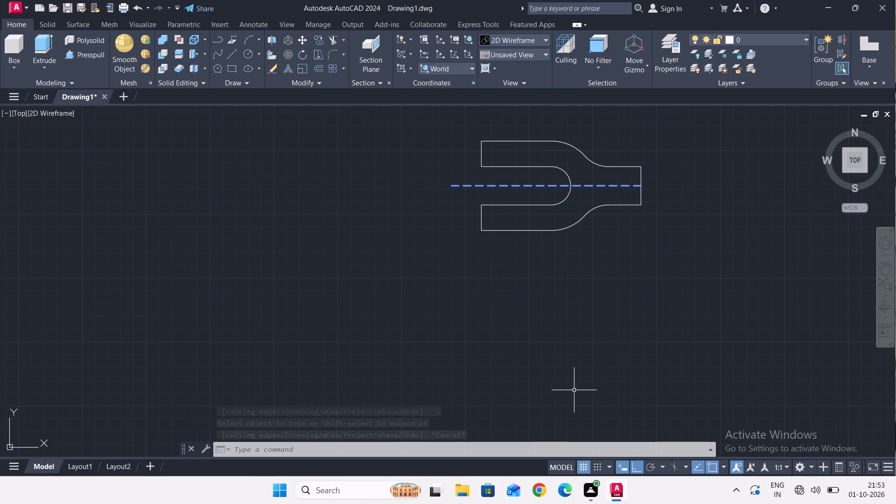
scroll(628, 328, down, 1)
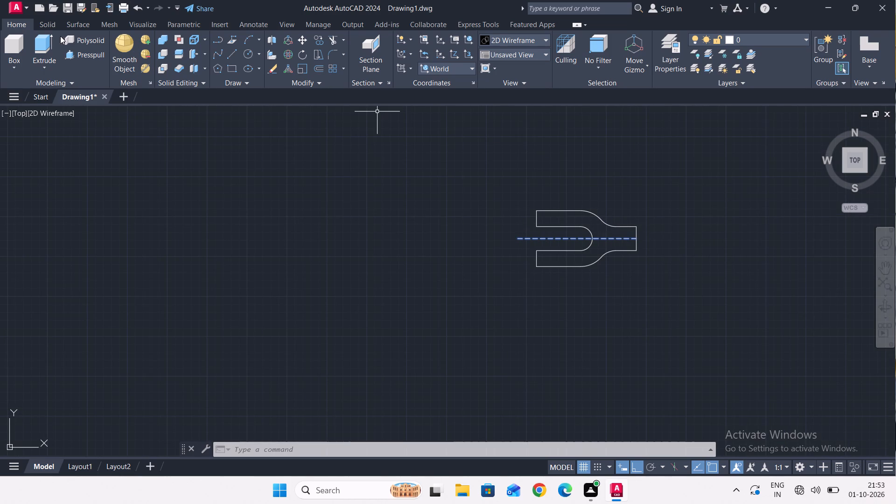
scroll(663, 301, up, 1)
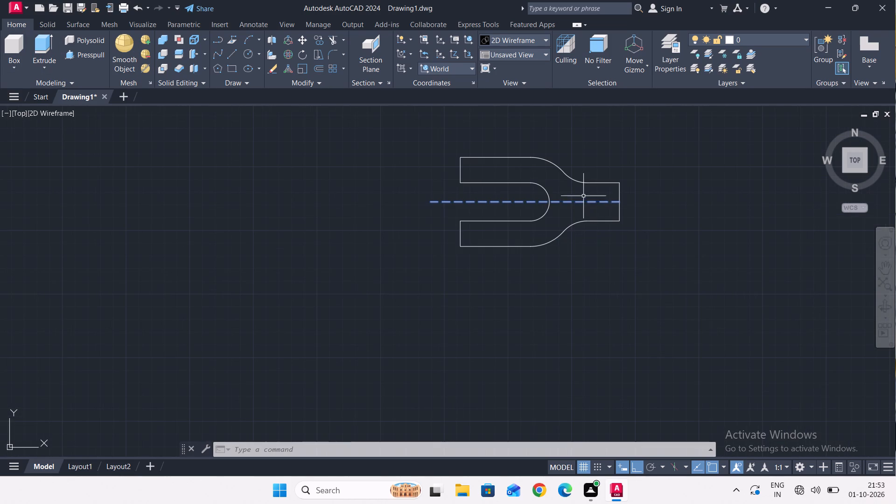
right_click(582, 202)
right_click(497, 198)
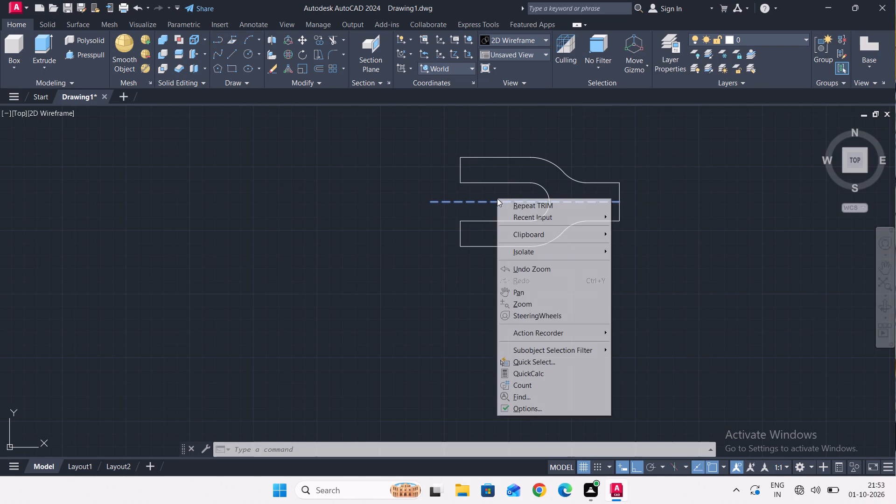
click(497, 203)
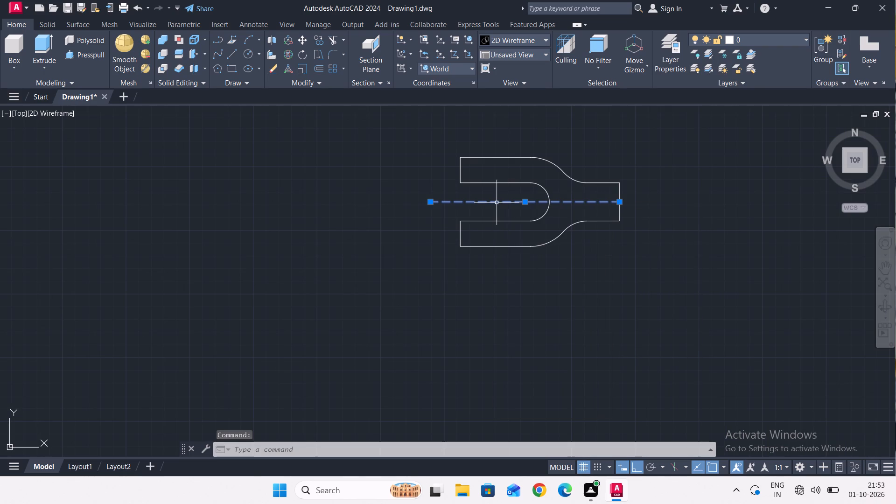
key(Delete)
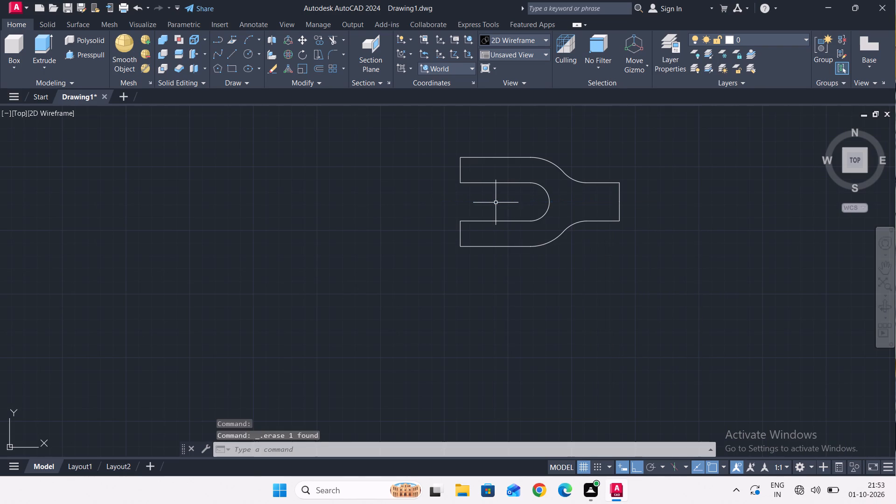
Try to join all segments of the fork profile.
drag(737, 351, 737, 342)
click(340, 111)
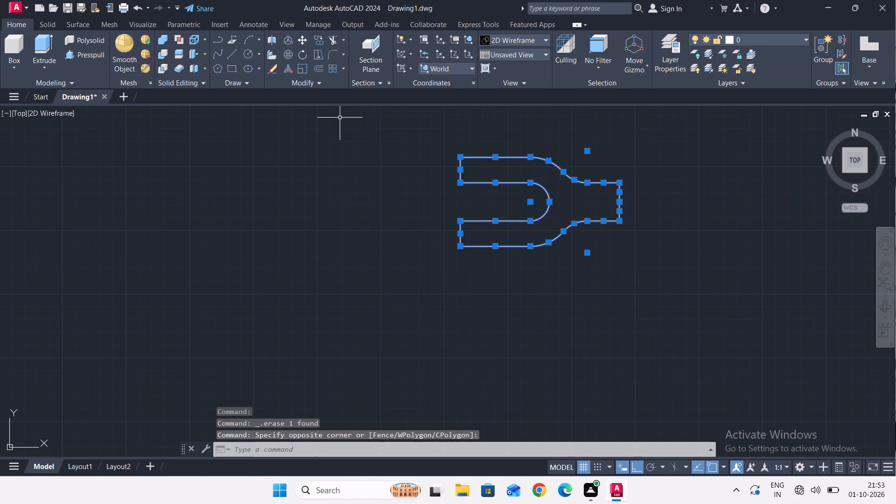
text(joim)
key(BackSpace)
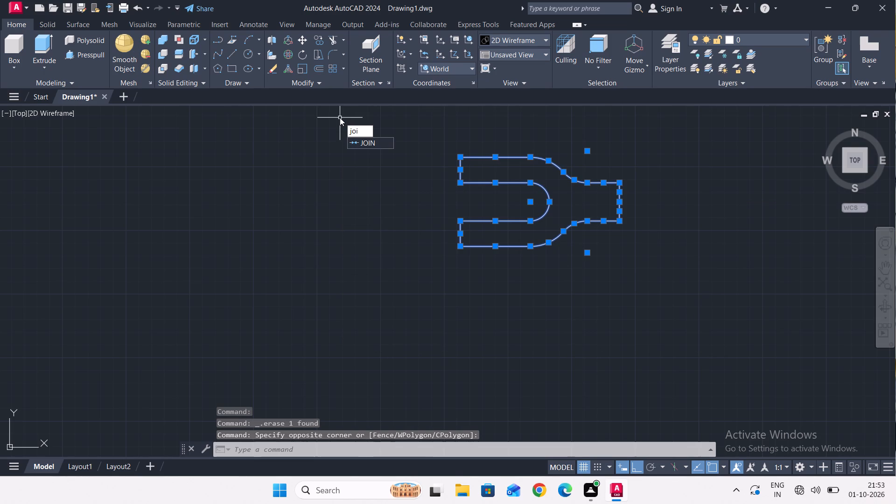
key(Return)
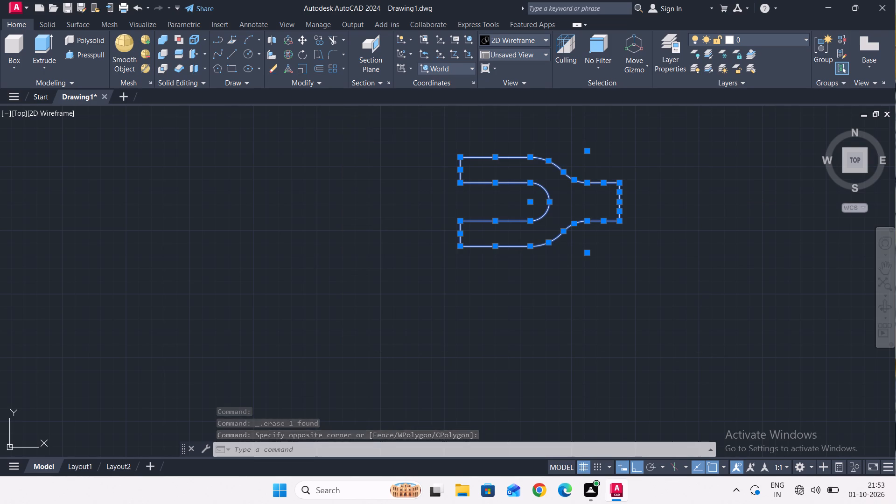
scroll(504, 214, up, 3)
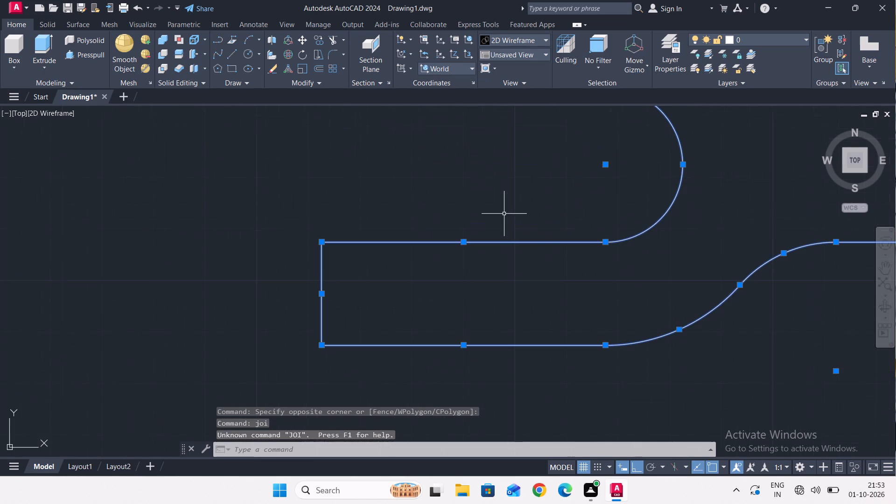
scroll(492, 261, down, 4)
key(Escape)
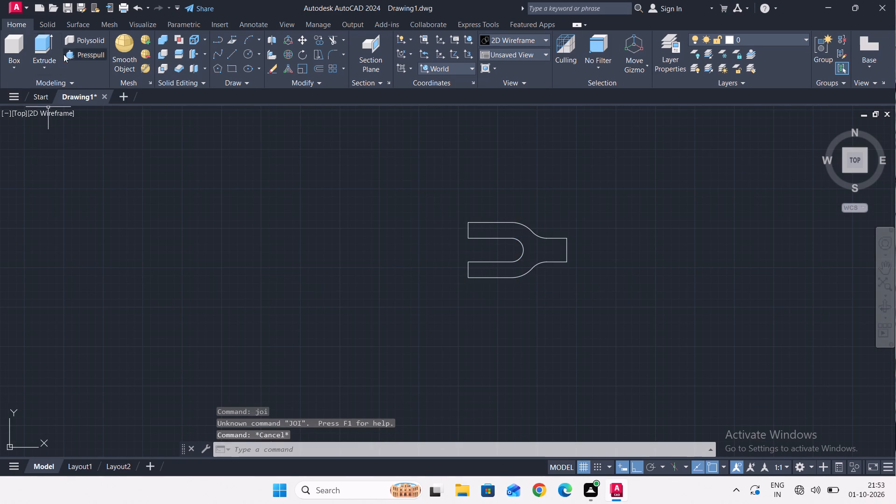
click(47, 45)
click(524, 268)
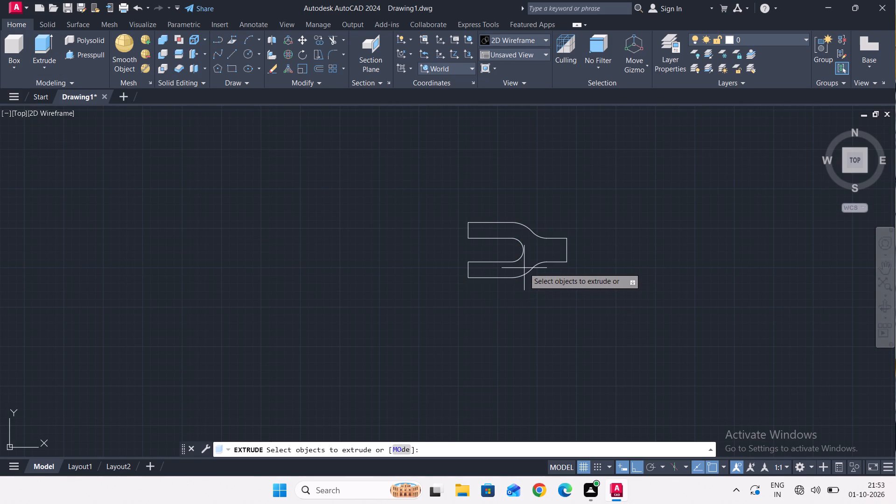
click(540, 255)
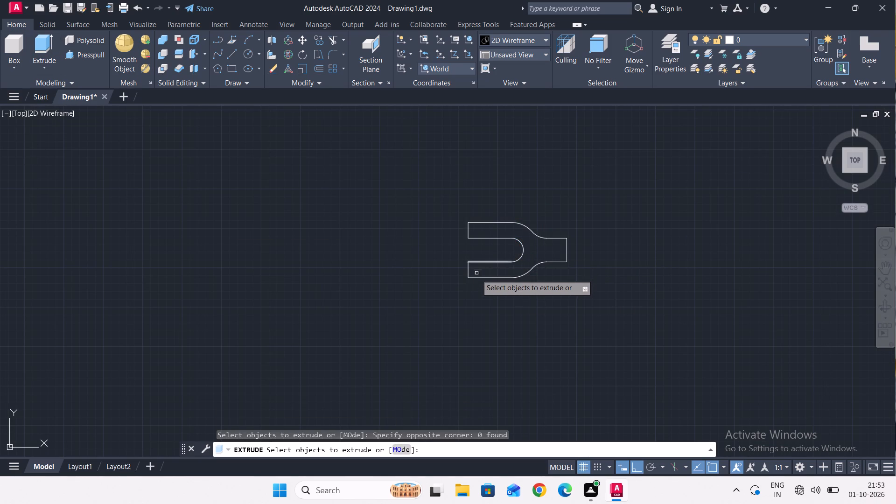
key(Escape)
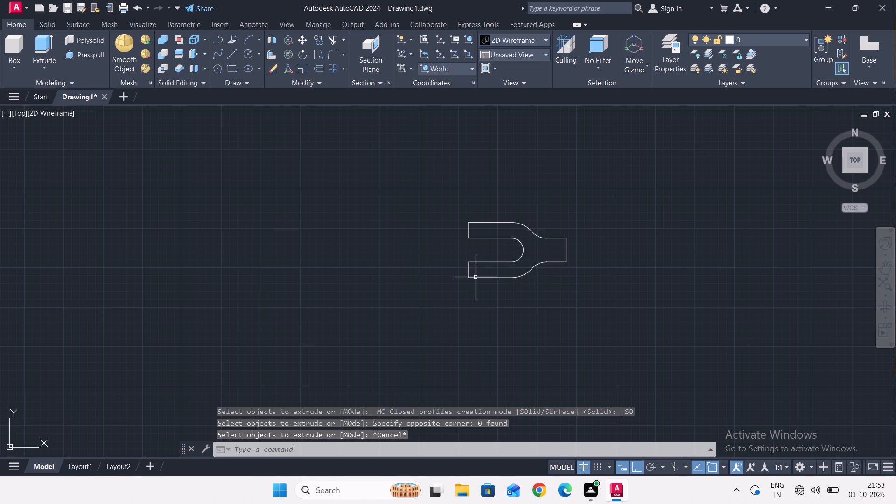
Join all the lines and arcs of the fork profile into a single polyline.
drag(601, 322, 602, 308)
click(430, 189)
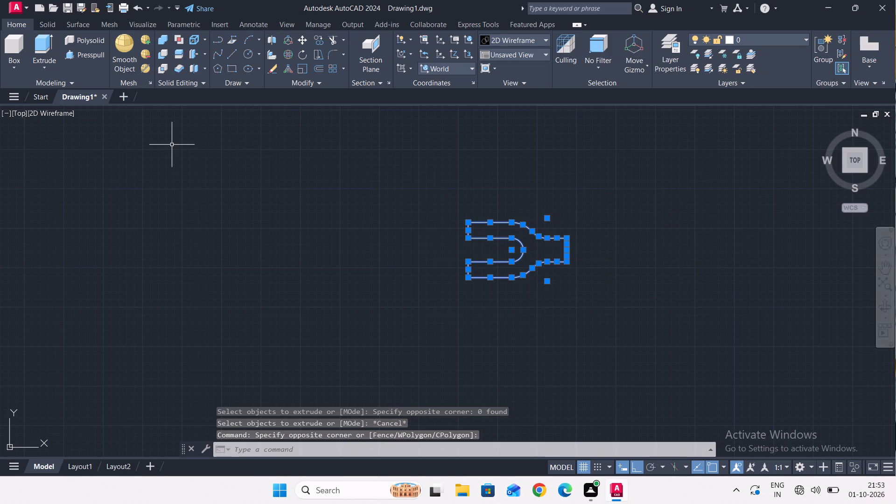
text(joi)
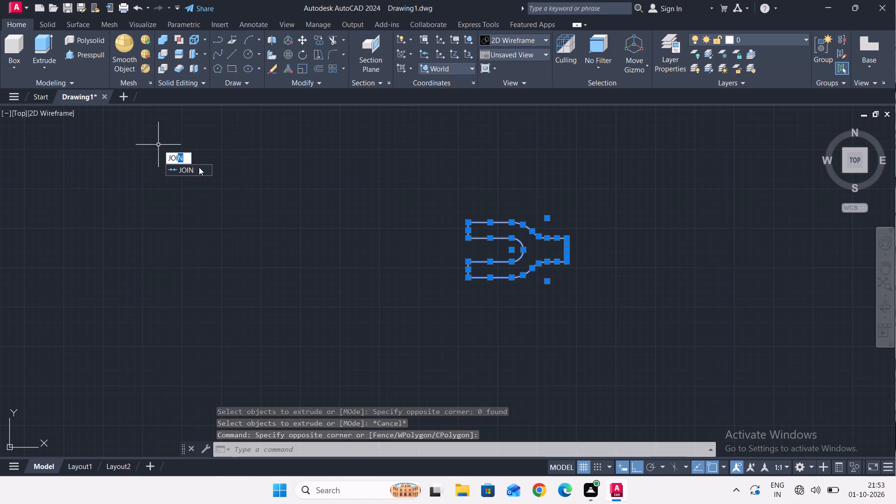
click(199, 167)
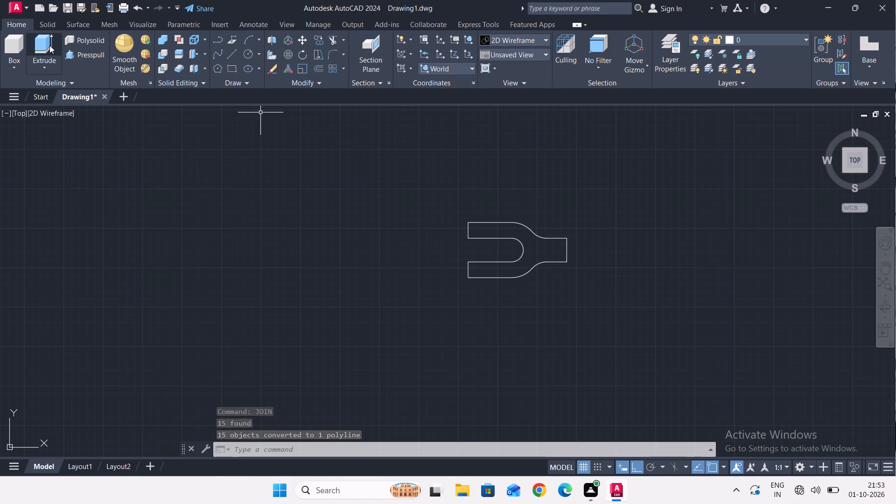
Start extruding the joined fork profile and switch to the SW isometric view.
click(49, 45)
click(527, 262)
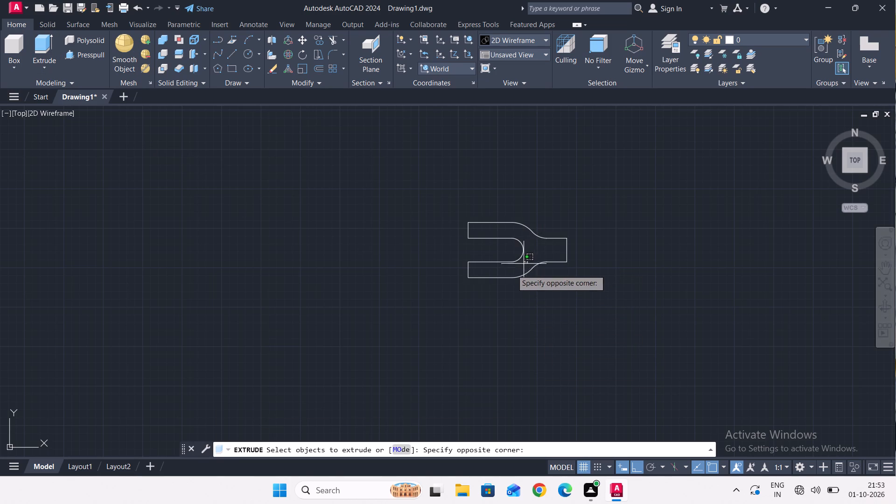
click(494, 279)
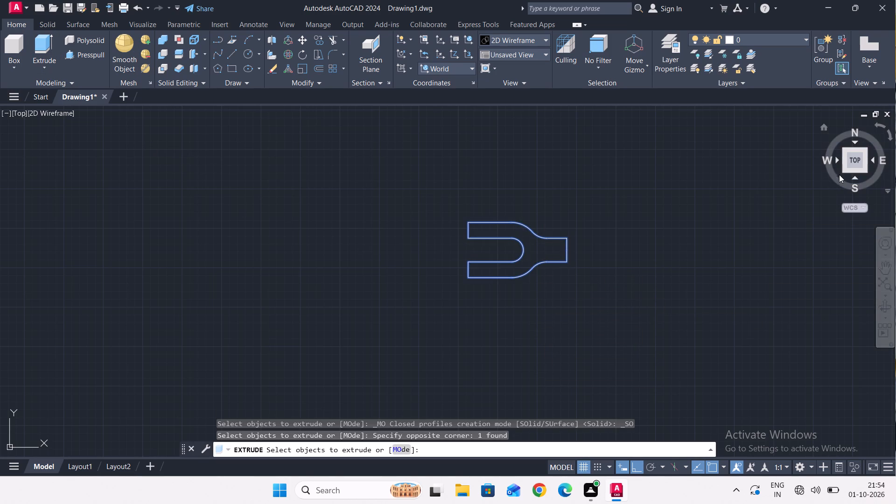
click(843, 171)
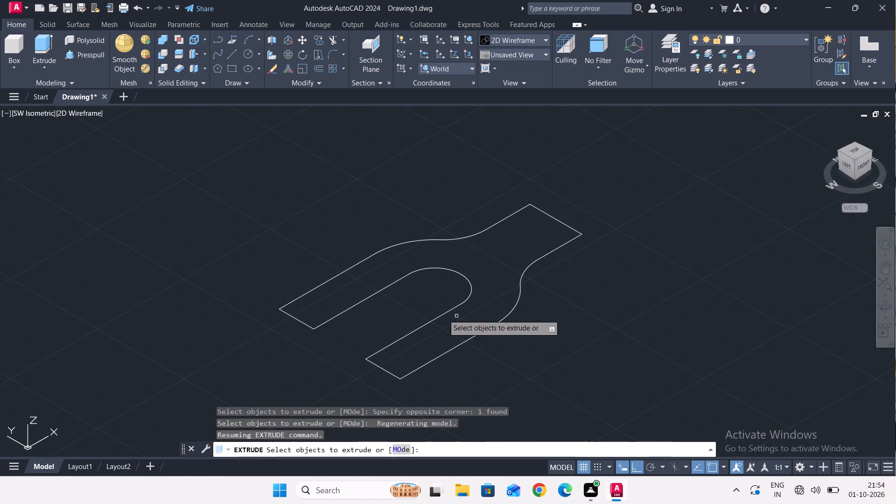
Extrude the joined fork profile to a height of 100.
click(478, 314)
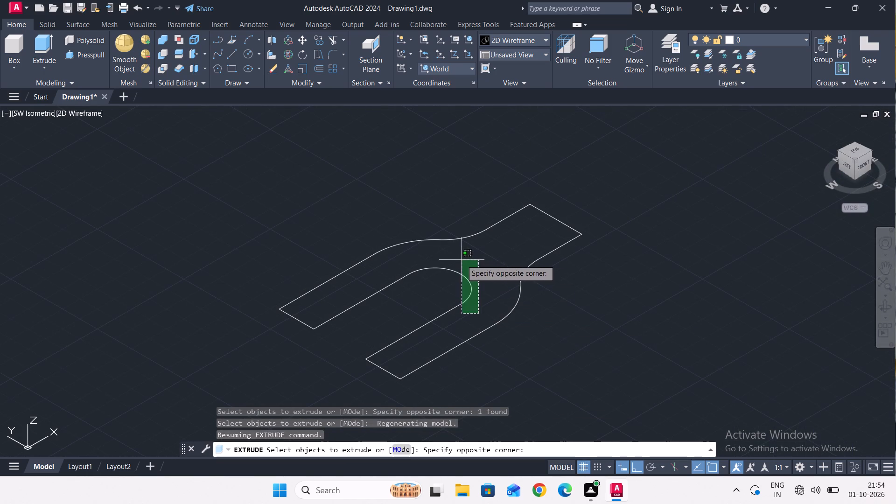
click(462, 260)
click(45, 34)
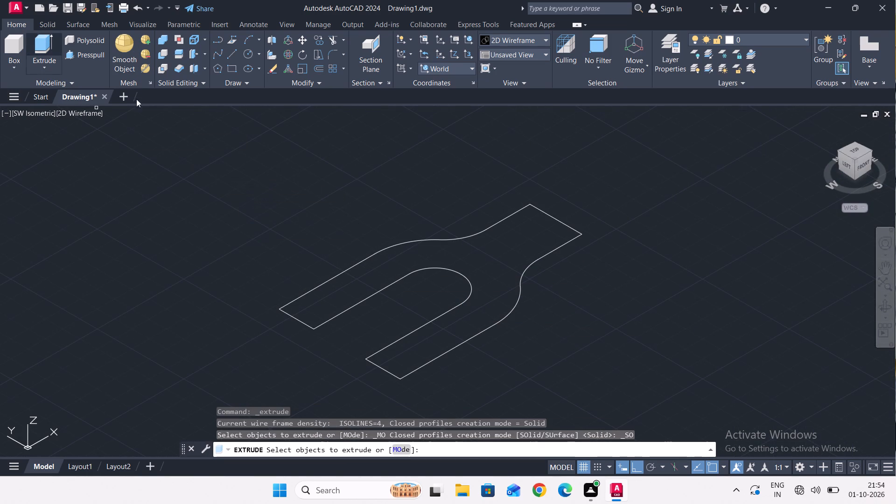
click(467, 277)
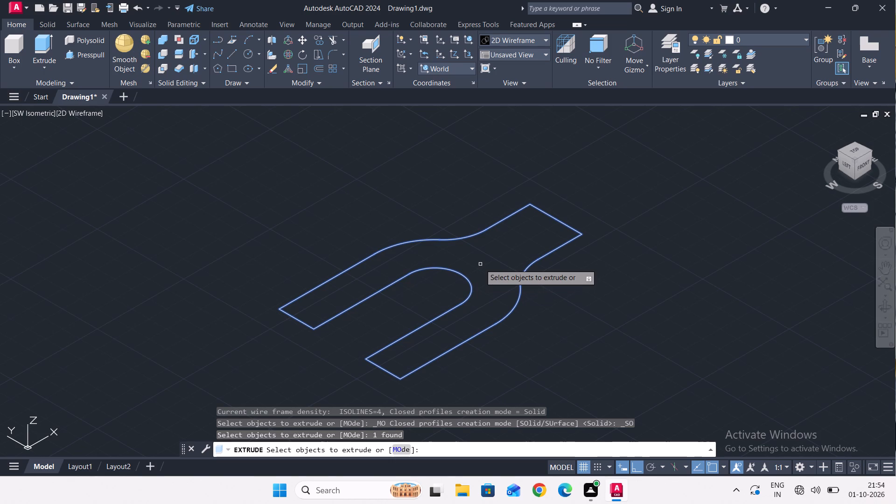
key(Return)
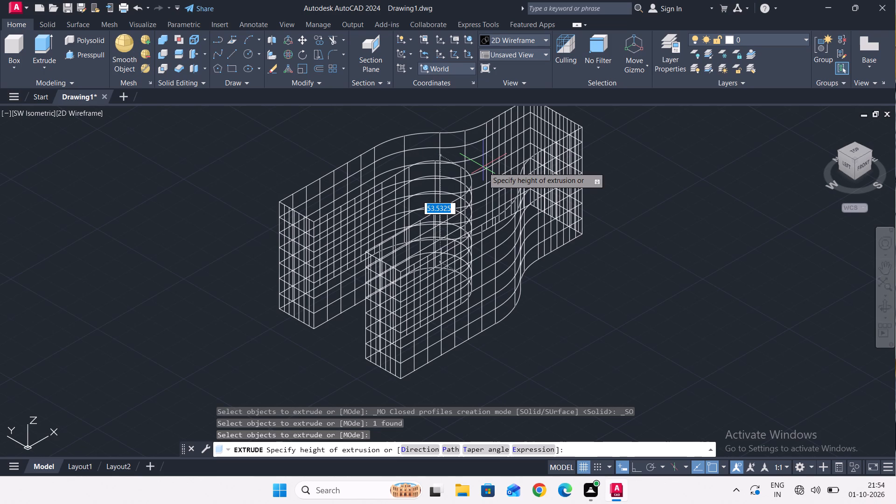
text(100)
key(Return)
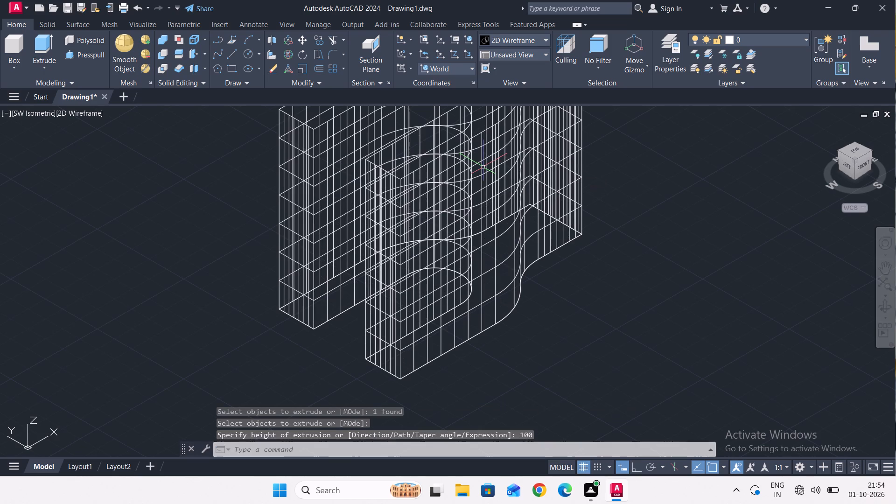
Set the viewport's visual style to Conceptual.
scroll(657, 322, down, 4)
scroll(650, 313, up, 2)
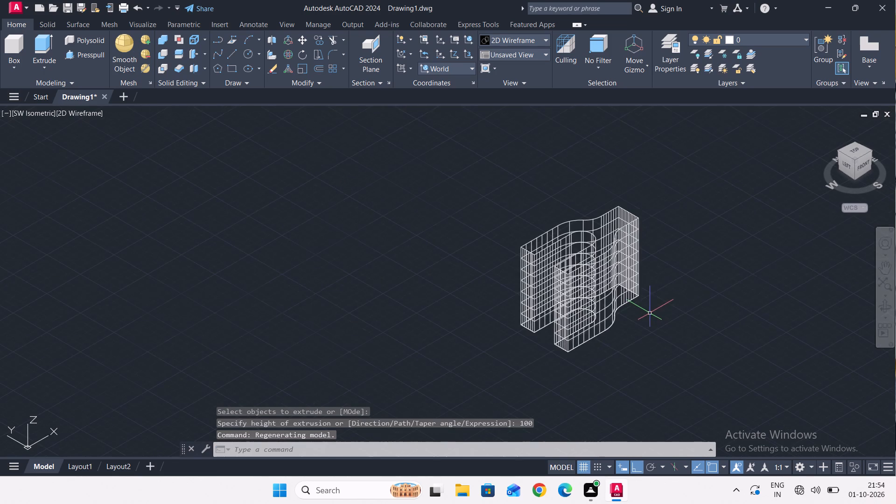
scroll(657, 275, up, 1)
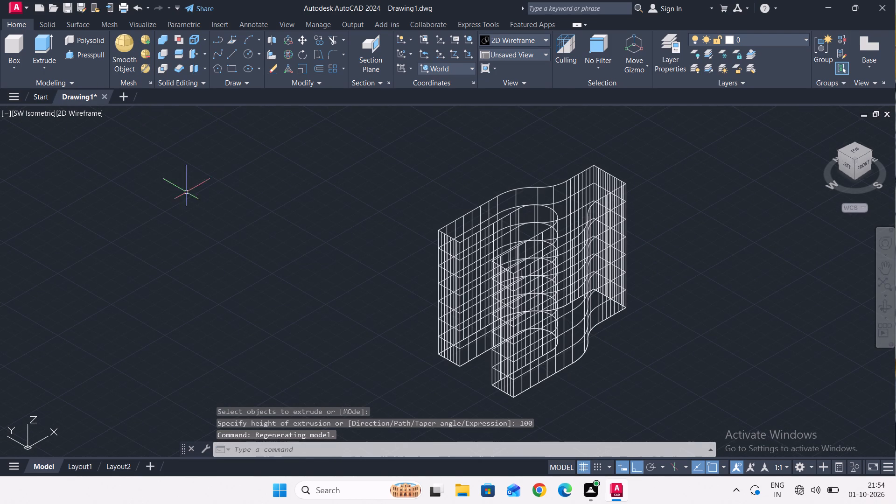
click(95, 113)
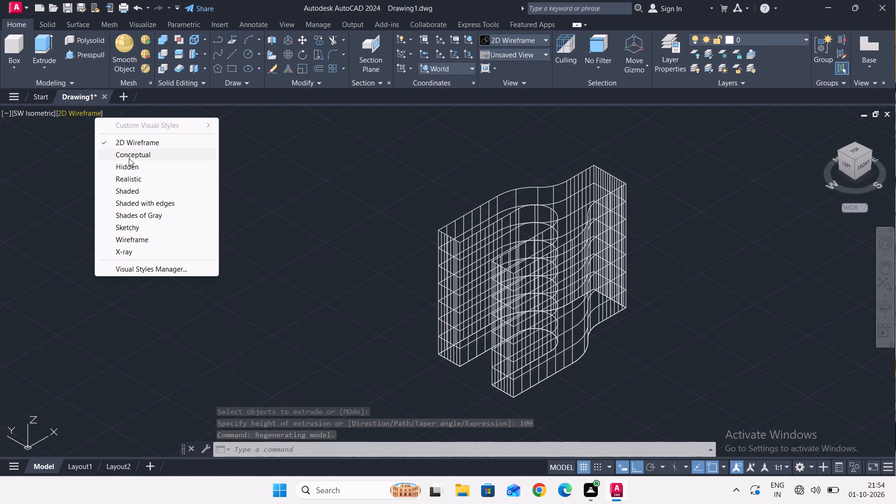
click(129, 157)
Examine the extruded fork's walls and open ends from several sides.
middle_drag(311, 301, 321, 310)
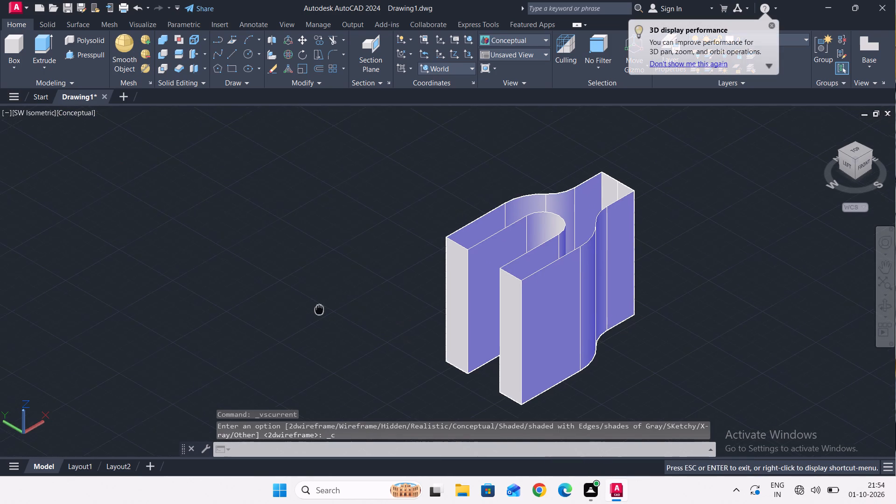
middle_drag(321, 310, 287, 280)
scroll(366, 310, down, 1)
middle_click(374, 320)
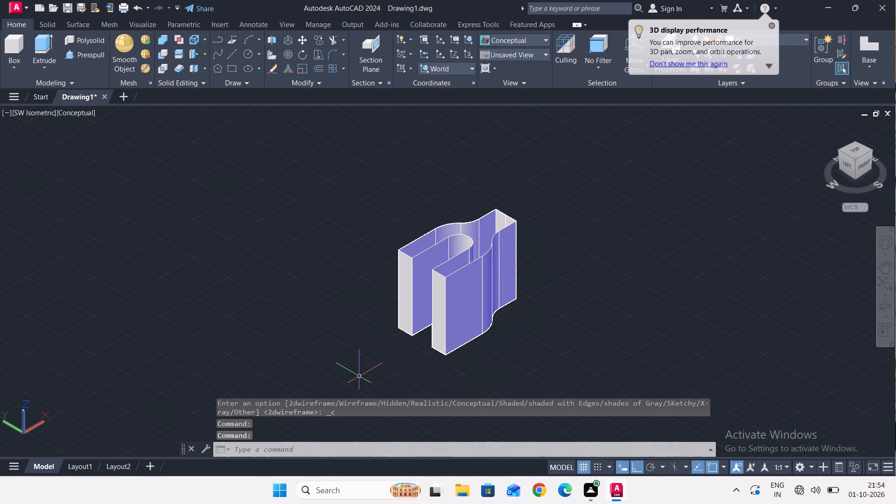
ctrl+middle_drag(364, 353, 383, 359)
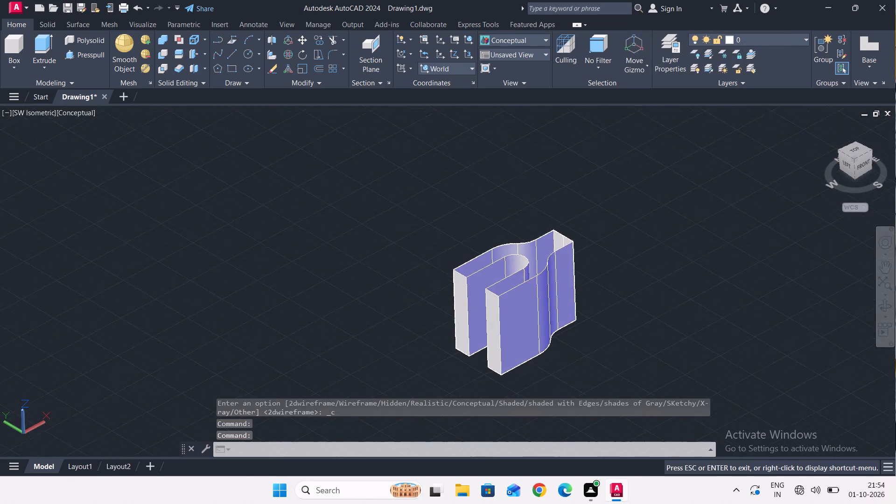
ctrl+middle_drag(383, 359, 375, 356)
shift+middle_drag(371, 350, 501, 365)
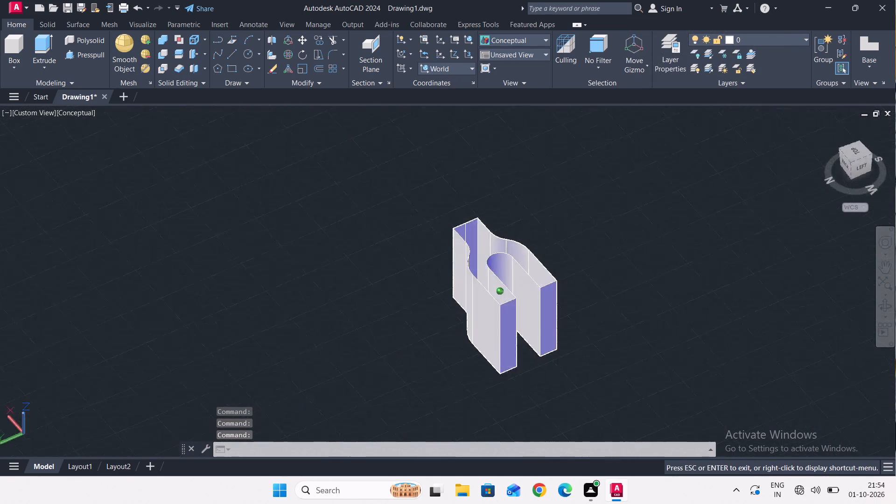
shift+middle_drag(501, 365, 623, 383)
shift+middle_drag(609, 326, 609, 331)
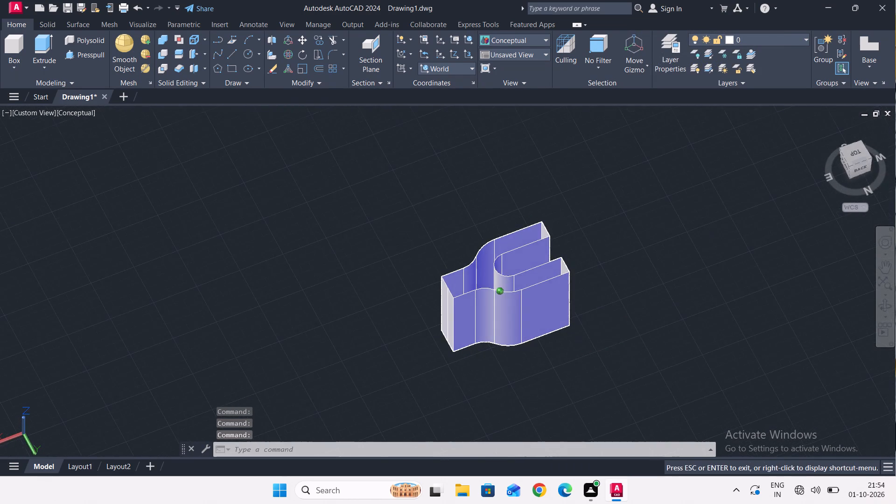
shift+middle_drag(609, 331, 591, 336)
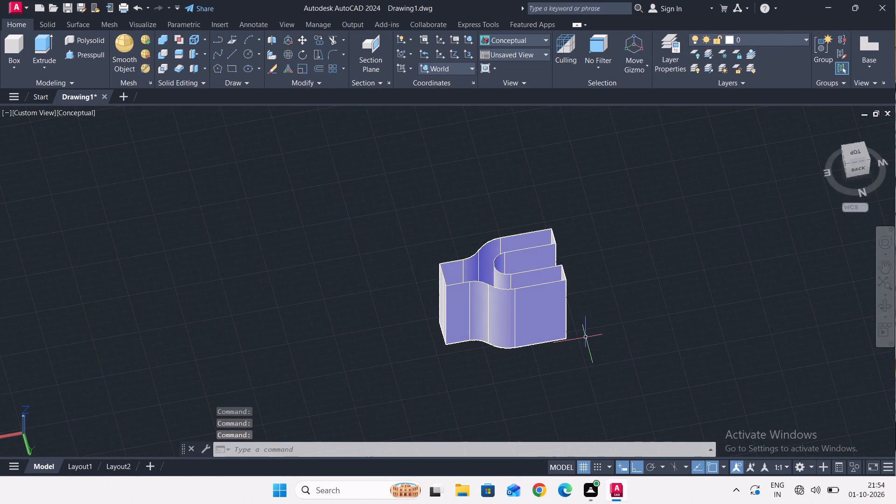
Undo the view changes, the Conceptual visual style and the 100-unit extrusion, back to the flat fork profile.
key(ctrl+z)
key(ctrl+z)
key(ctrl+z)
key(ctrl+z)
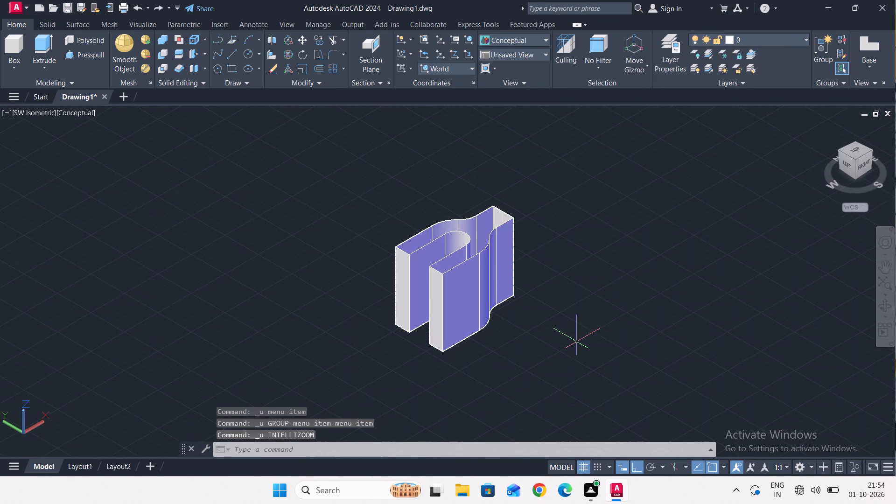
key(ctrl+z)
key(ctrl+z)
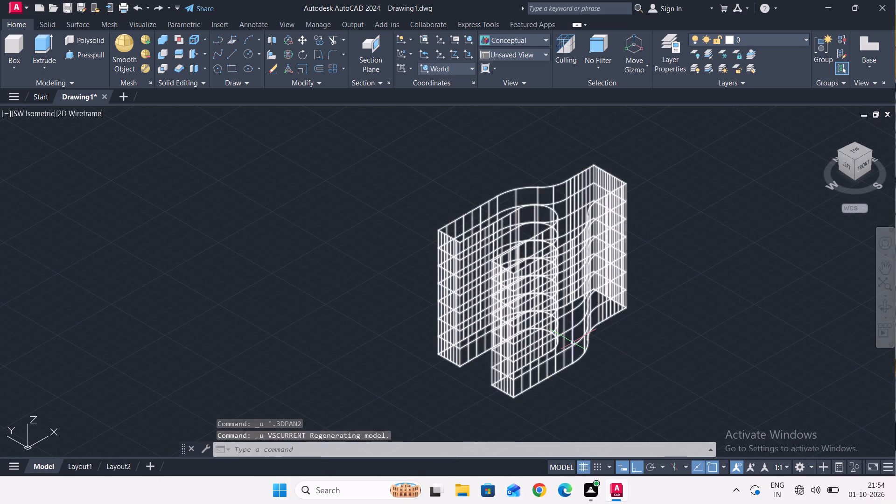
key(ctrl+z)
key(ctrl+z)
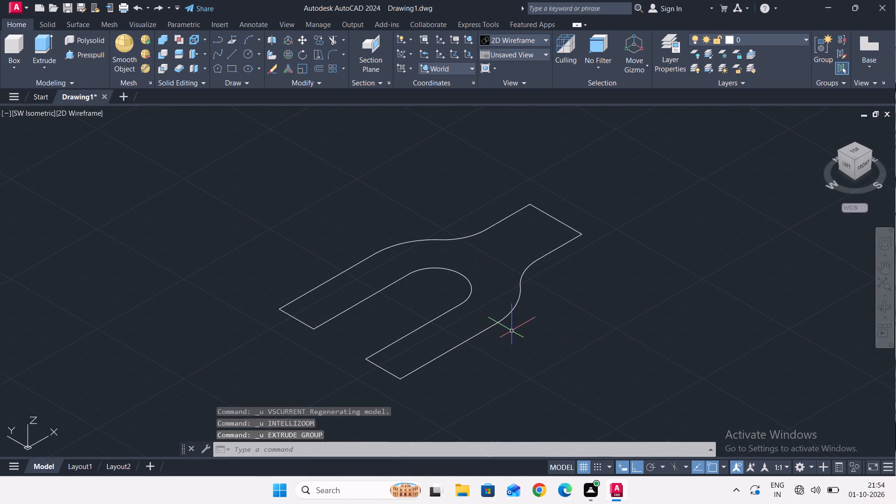
Presspull the area enclosed by the fork profile to a height of 100.
click(76, 56)
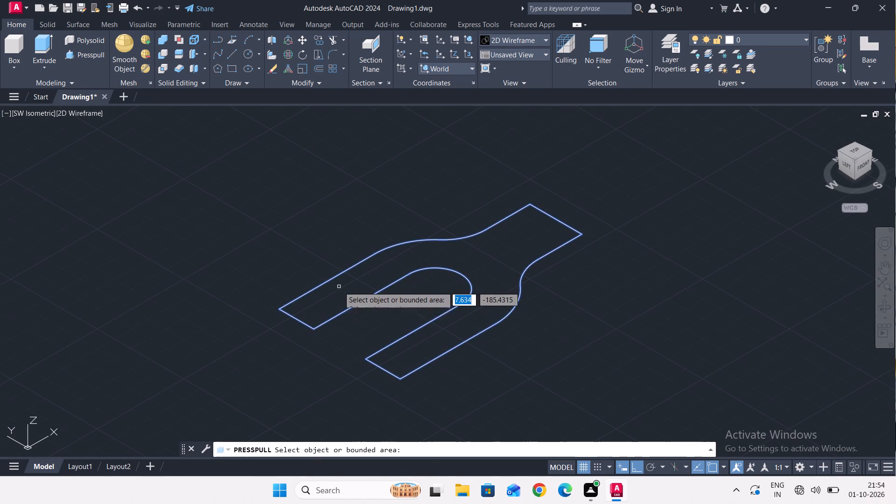
click(339, 287)
scroll(392, 175, down, 2)
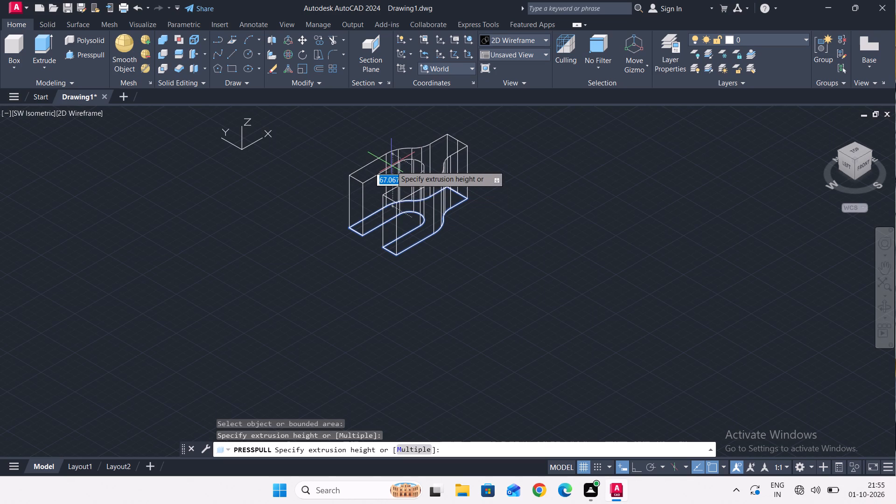
text(100)
key(Return)
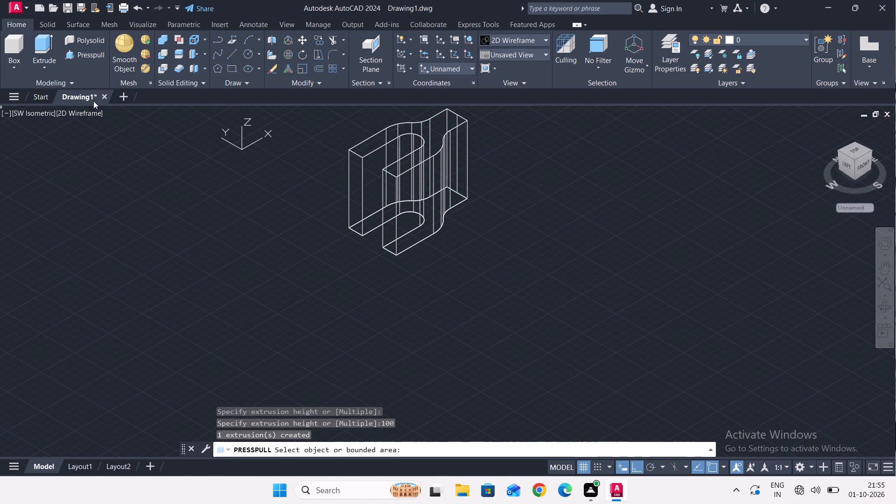
End Presspull and set the viewport's visual style to Conceptual.
click(85, 112)
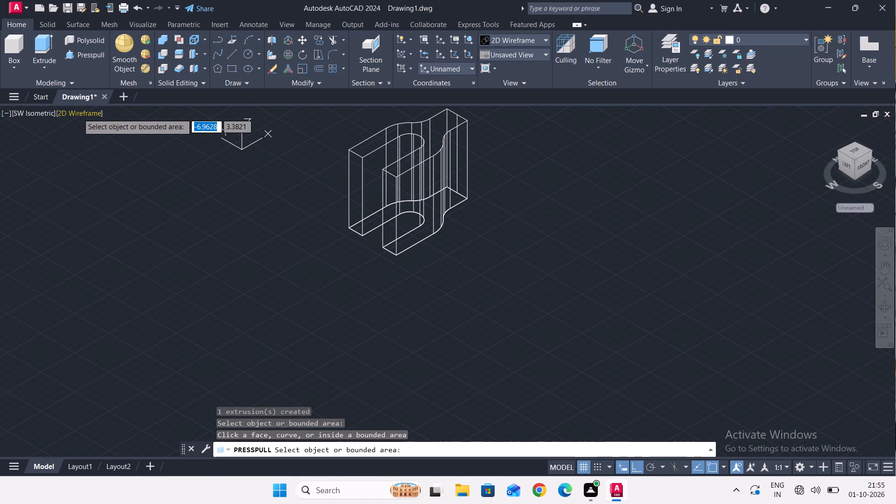
key(Escape)
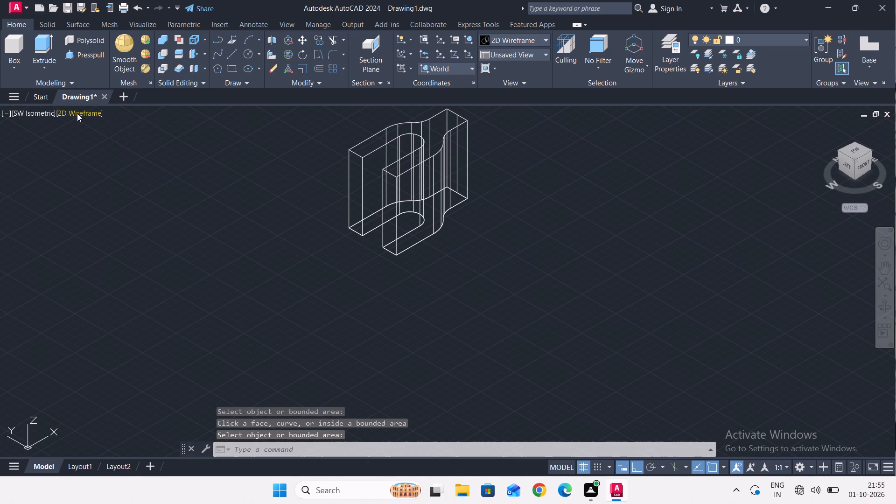
click(81, 115)
click(122, 158)
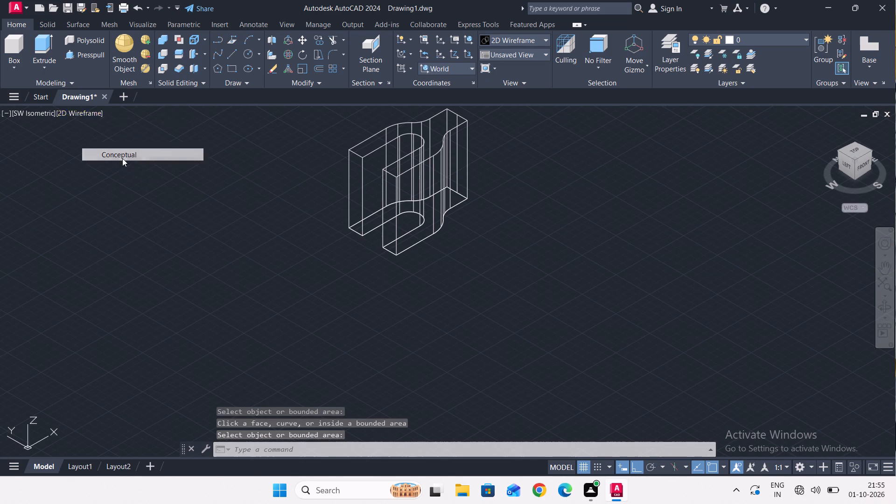
Examine the shaded fork solid's upper face, slot and side walls from a higher angle and at several magnifications.
scroll(361, 317, down, 2)
middle_drag(359, 319, 378, 330)
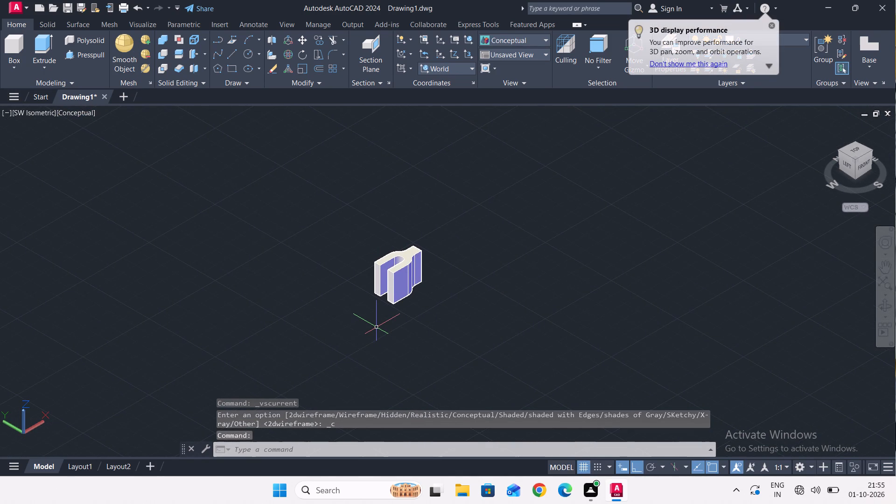
shift+middle_drag(374, 328, 379, 370)
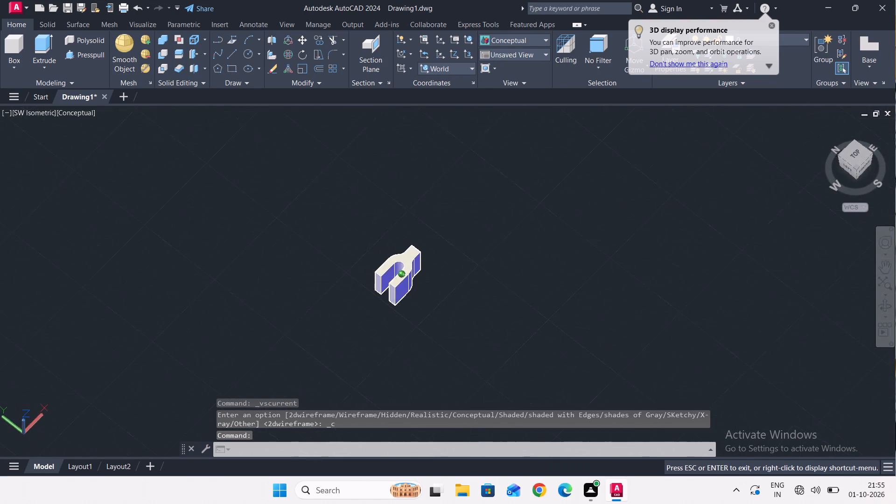
shift+middle_drag(379, 370, 378, 363)
scroll(436, 274, up, 3)
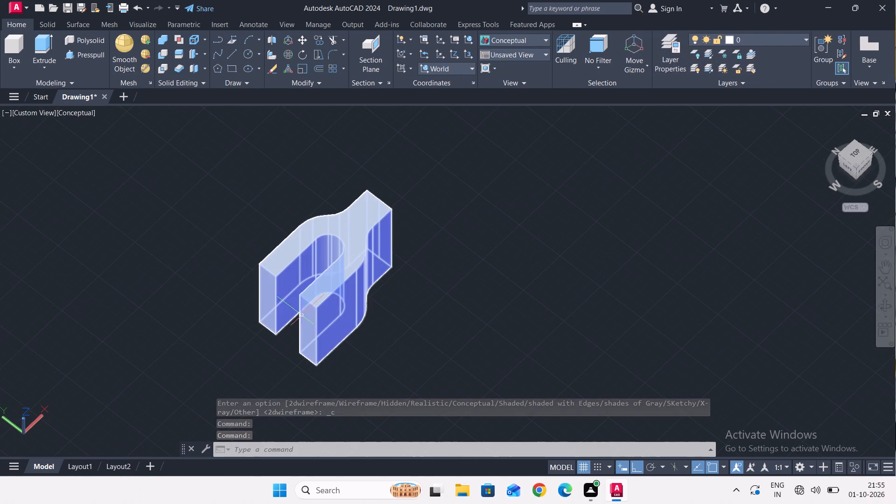
scroll(302, 315, up, 1)
scroll(305, 339, down, 1)
scroll(443, 370, down, 1)
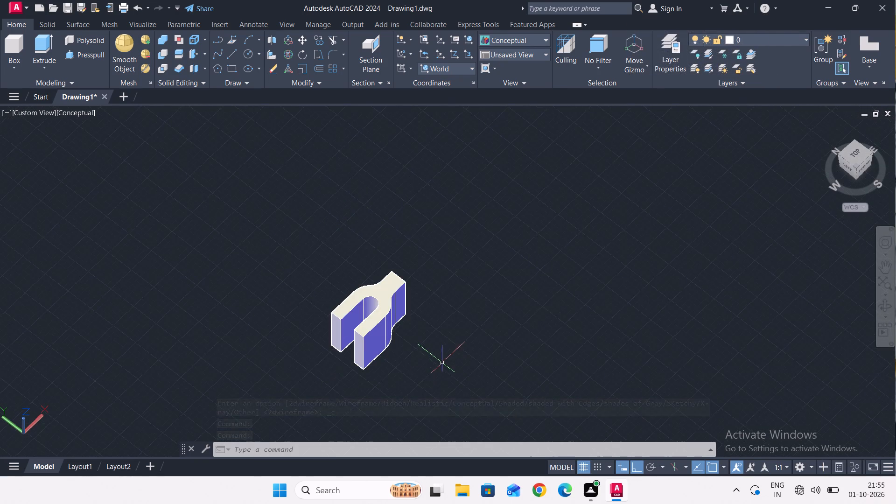
scroll(439, 367, up, 2)
scroll(439, 365, down, 5)
scroll(428, 372, up, 1)
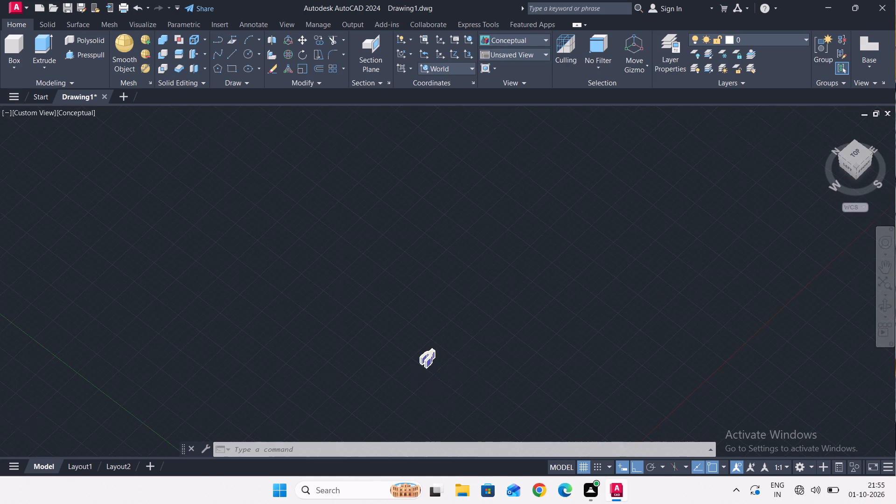
scroll(426, 370, up, 6)
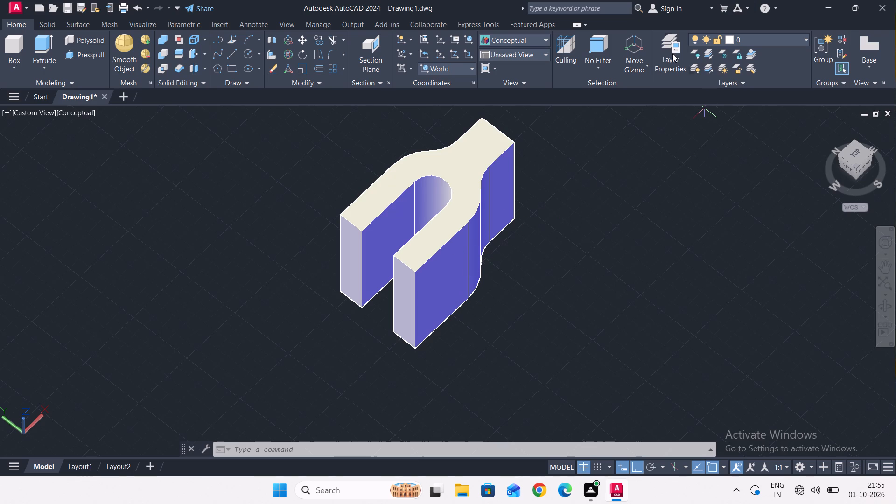
Set the default gizmo for selected objects to the Rotate Gizmo.
click(645, 64)
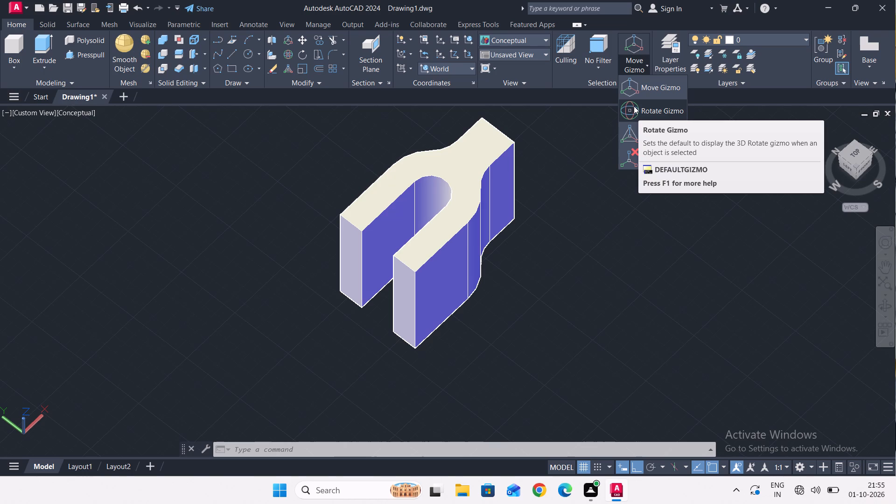
click(629, 110)
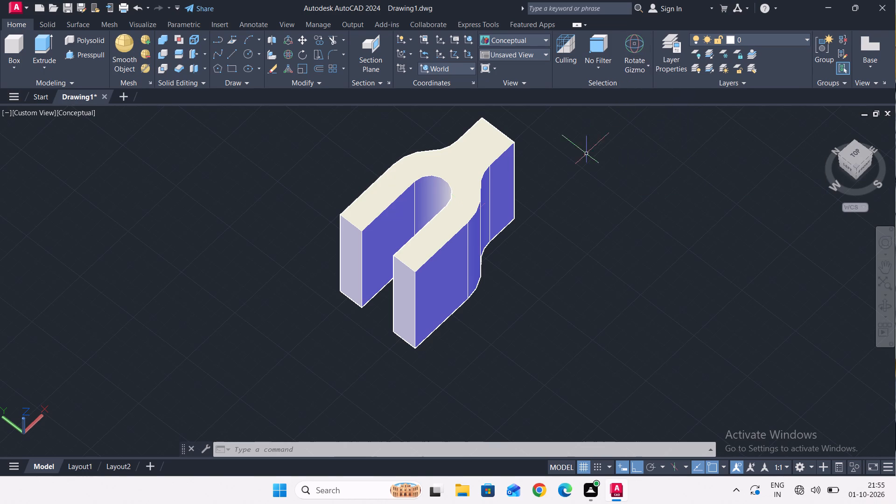
With Ortho off, rotate the fork solid 90 degrees about the X axis using its rotate gizmo.
click(427, 253)
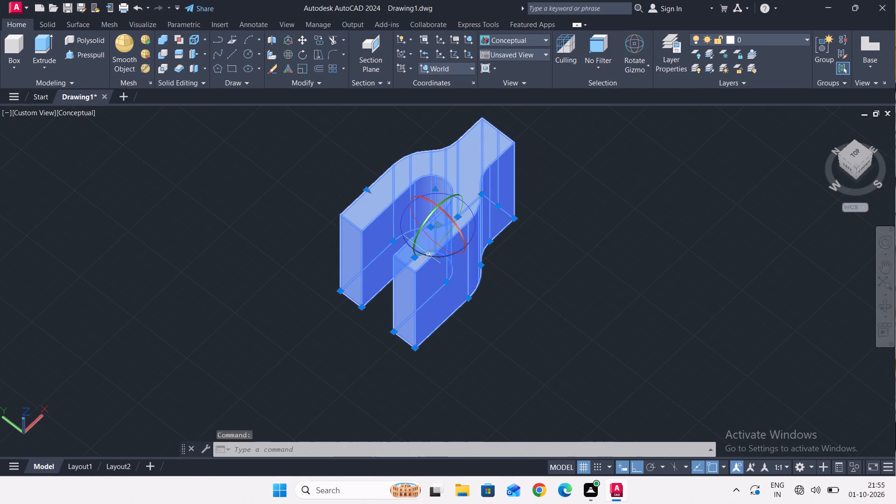
scroll(469, 272, down, 3)
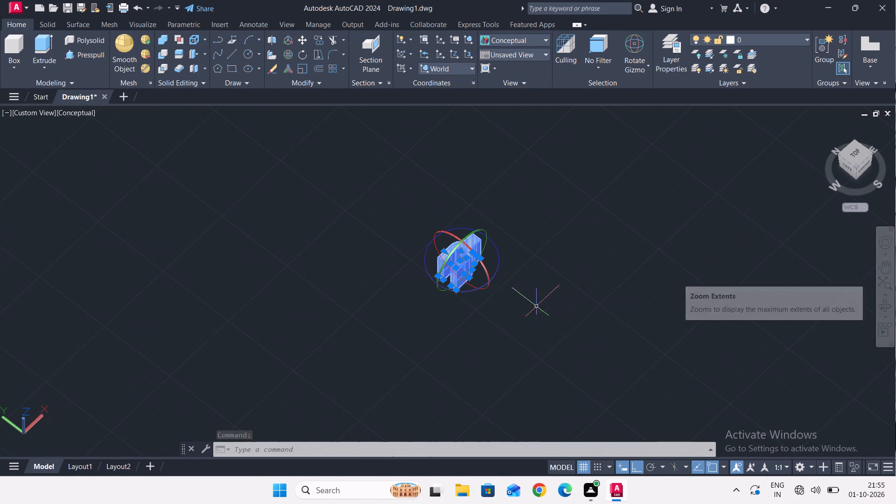
scroll(463, 263, up, 2)
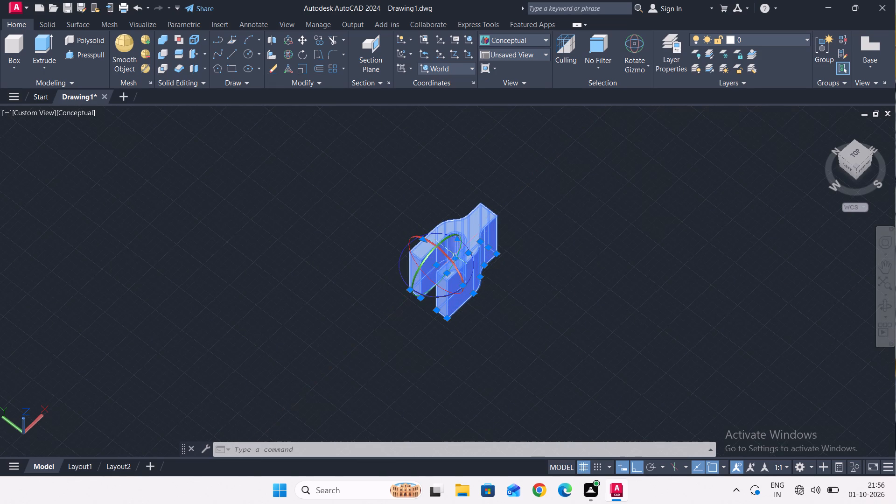
drag(451, 262, 461, 276)
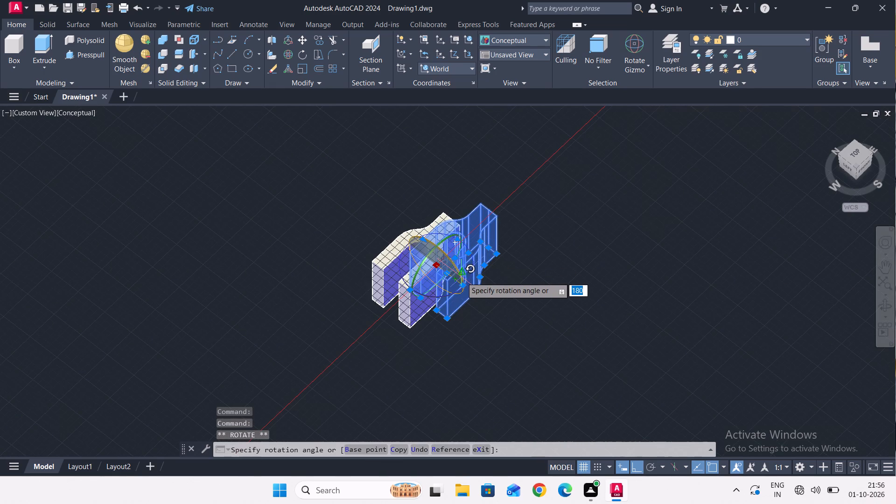
key(Escape)
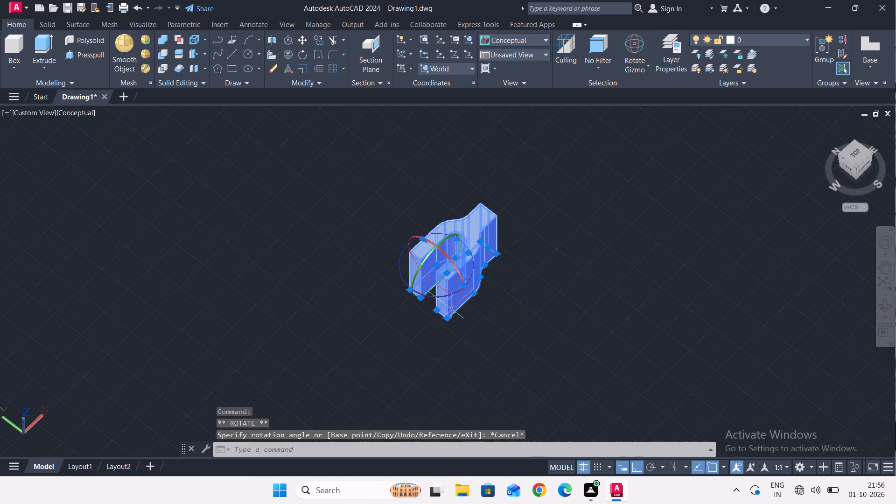
key(F8)
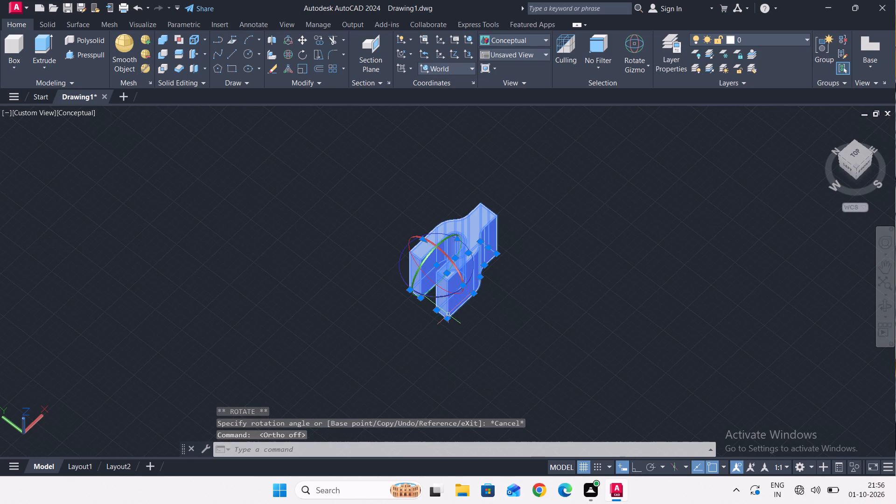
click(399, 259)
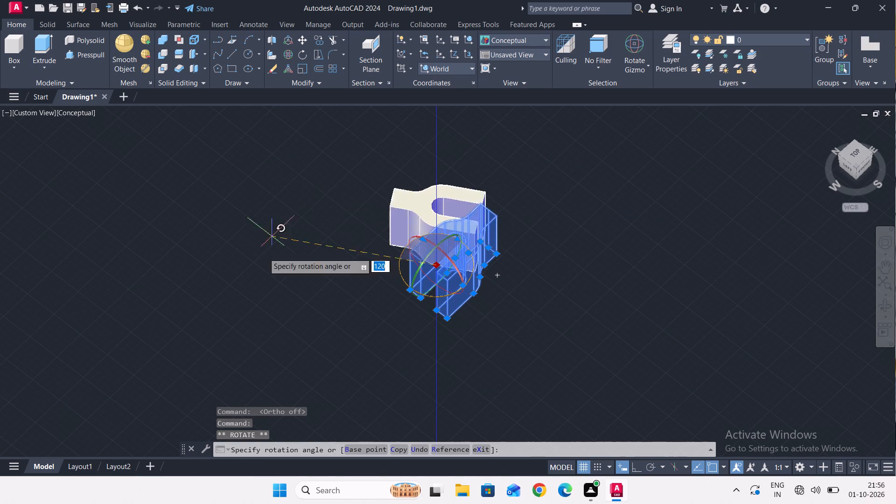
key(Escape)
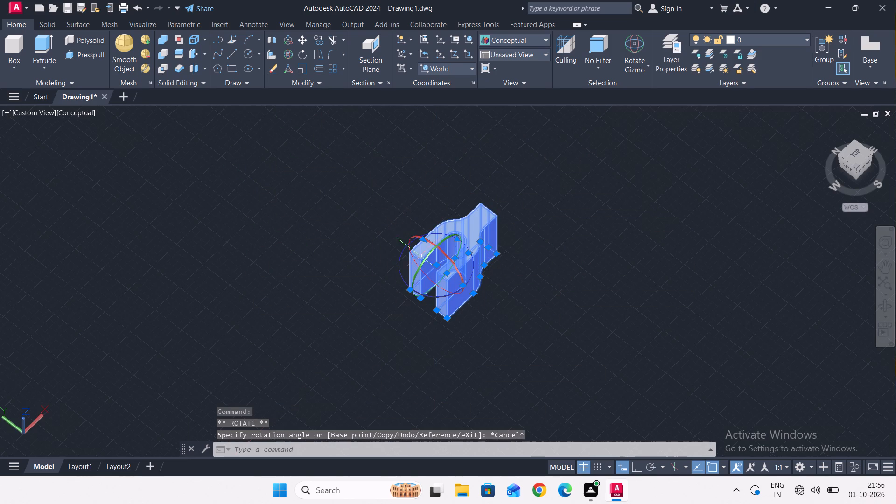
click(448, 254)
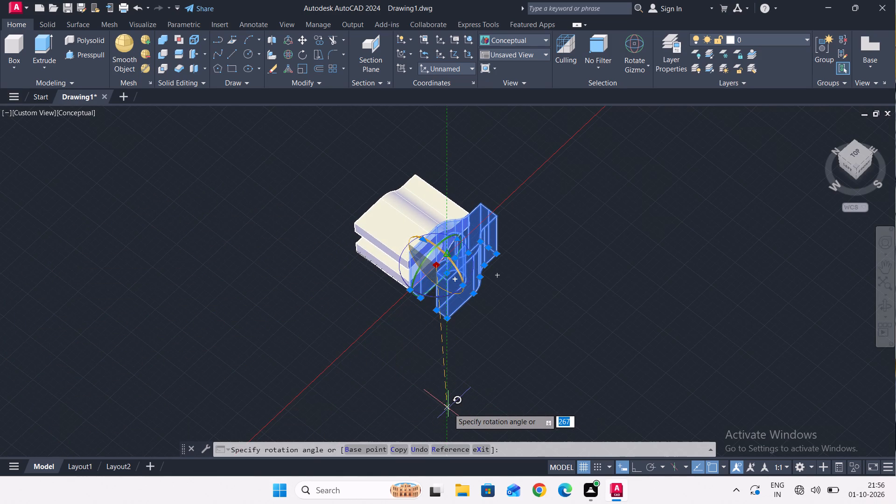
text(90)
key(Return)
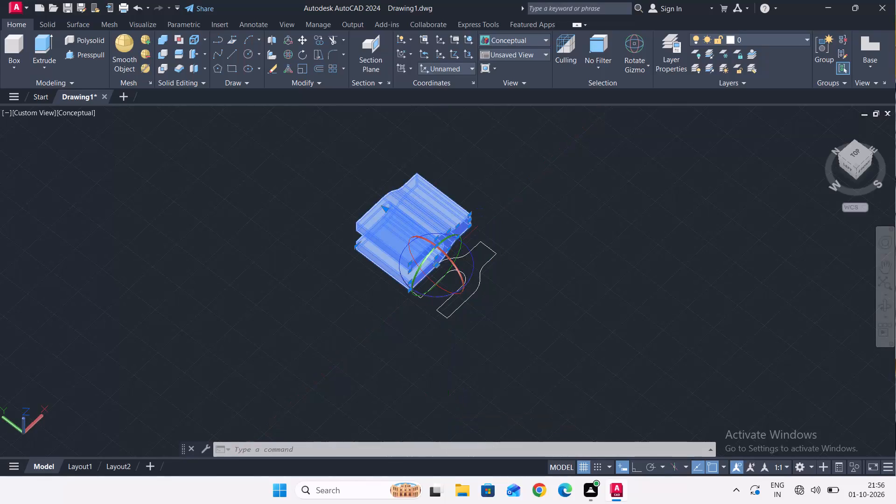
Examine the rotated fork solid and its flat profile from the Top and Front views.
scroll(465, 225, up, 4)
scroll(434, 282, down, 2)
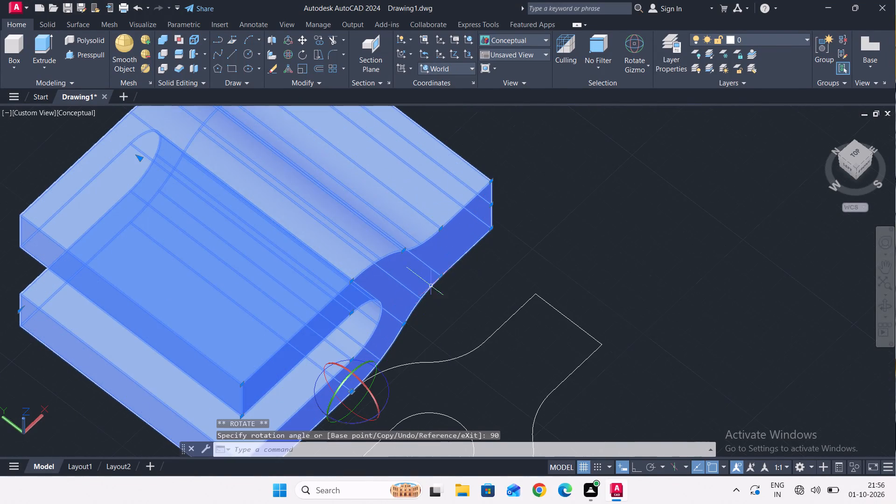
scroll(445, 273, down, 4)
scroll(408, 309, up, 3)
scroll(598, 292, up, 3)
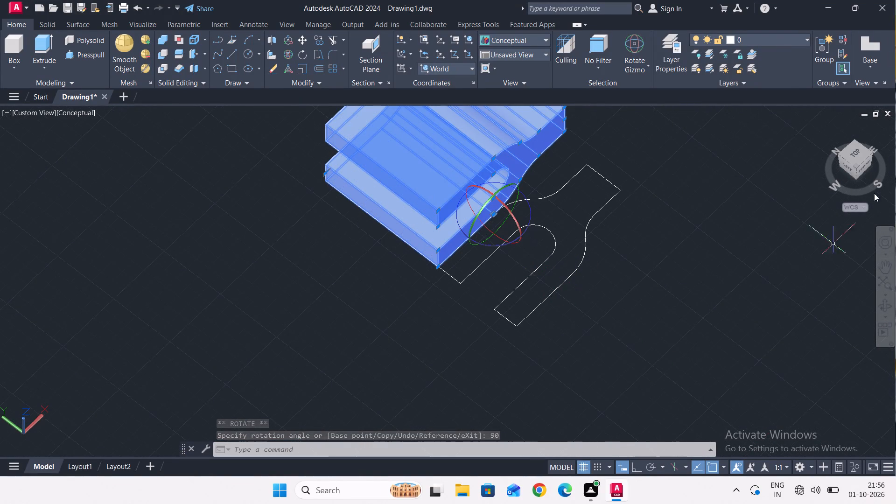
click(859, 151)
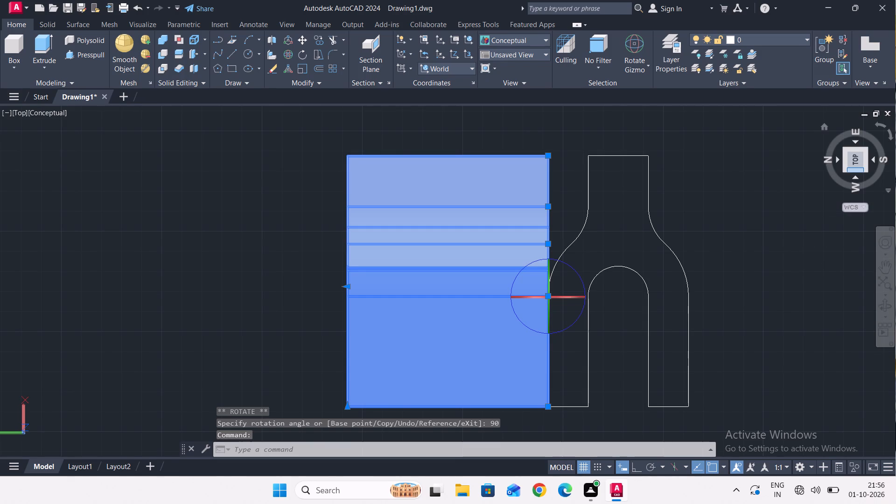
click(880, 122)
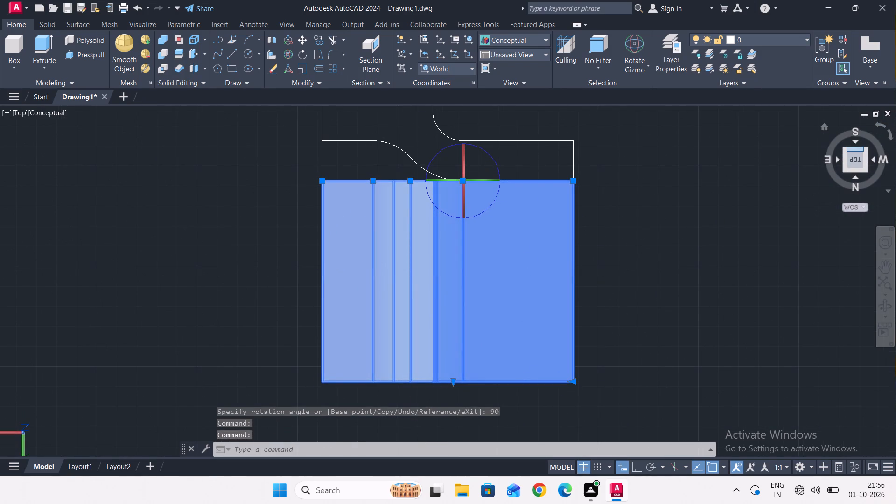
click(856, 140)
scroll(641, 312, down, 3)
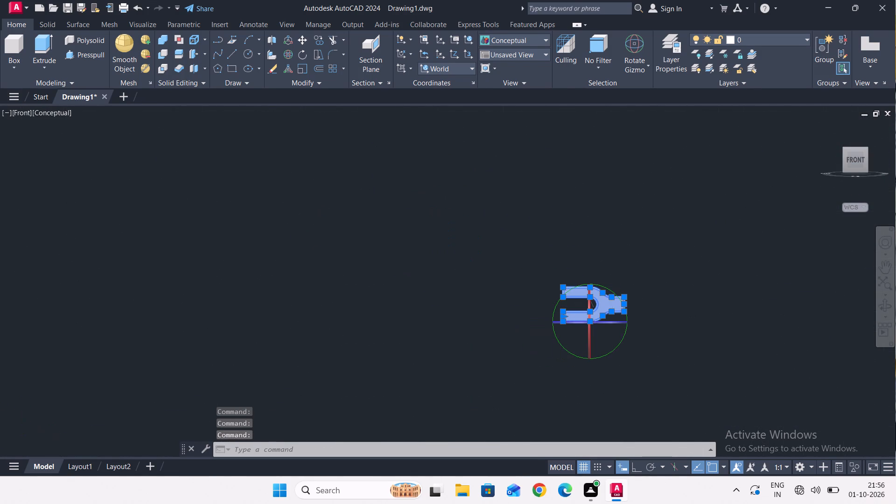
scroll(616, 302, up, 4)
scroll(405, 399, up, 3)
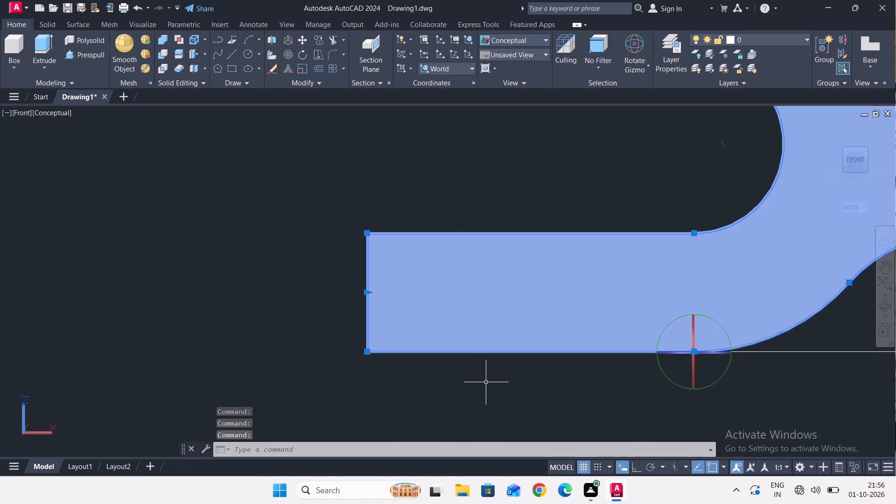
scroll(487, 383, down, 4)
scroll(530, 365, up, 3)
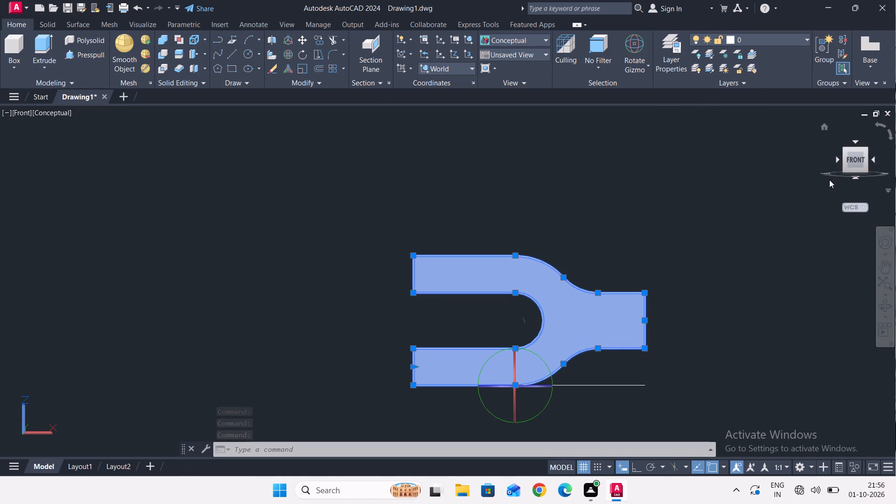
Return to the Top view, deselect the solid and examine the flat fork profile beside it.
click(853, 139)
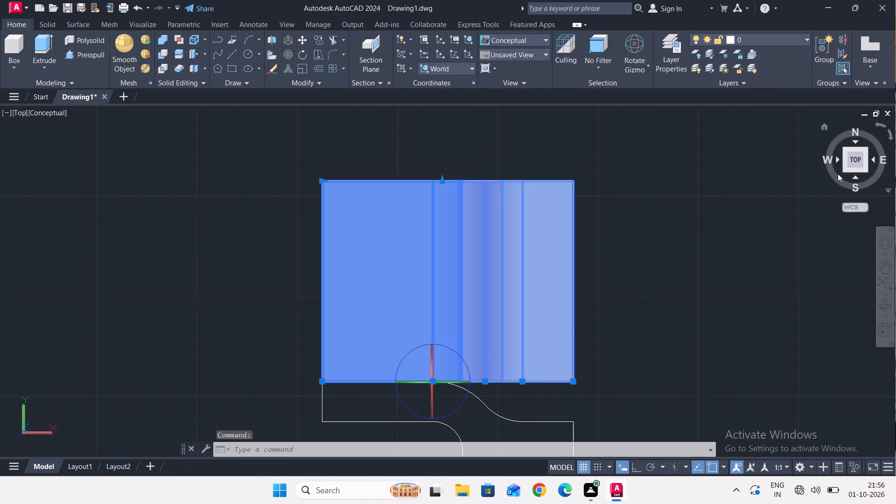
scroll(629, 286, down, 2)
scroll(594, 354, up, 1)
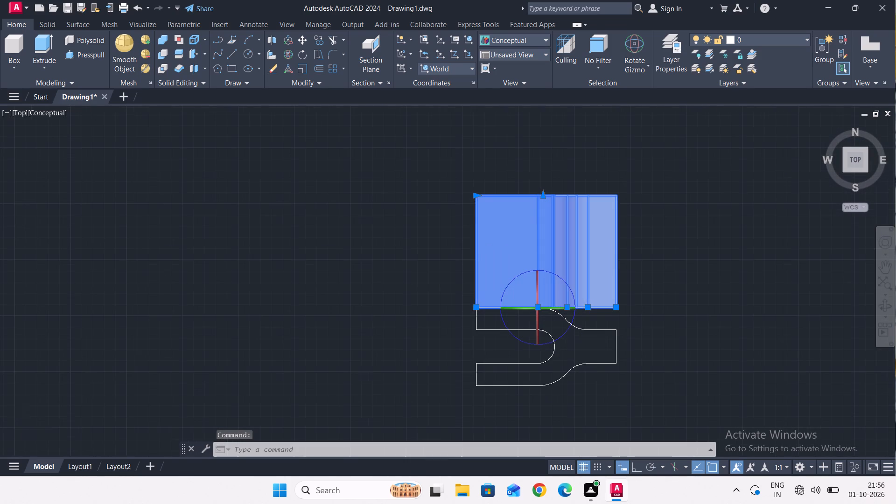
scroll(557, 321, up, 2)
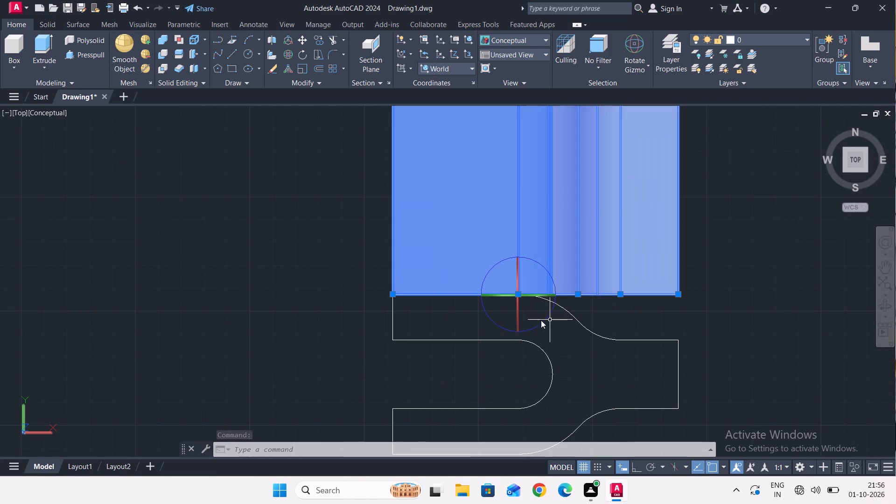
key(Escape)
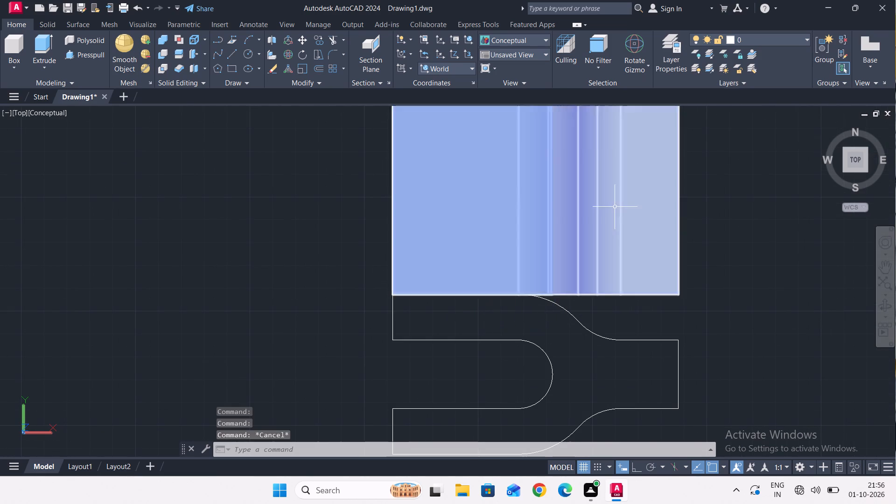
scroll(613, 208, down, 2)
scroll(614, 273, down, 1)
scroll(590, 233, up, 3)
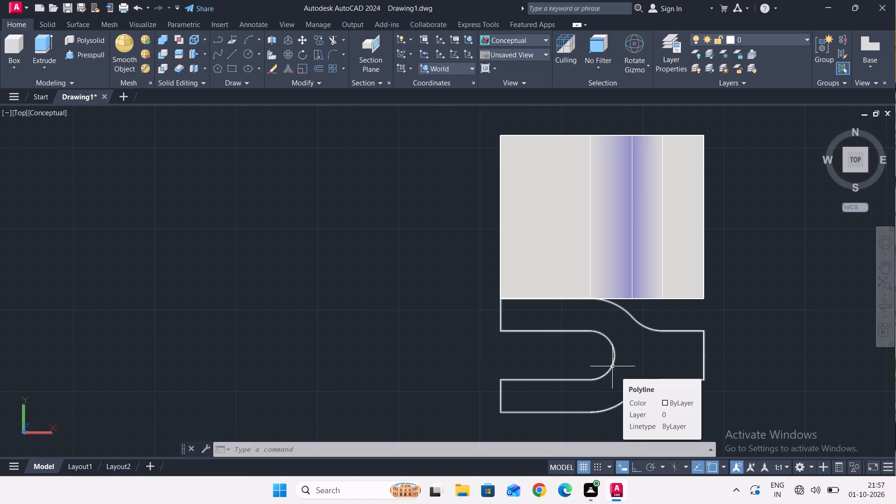
scroll(613, 366, up, 3)
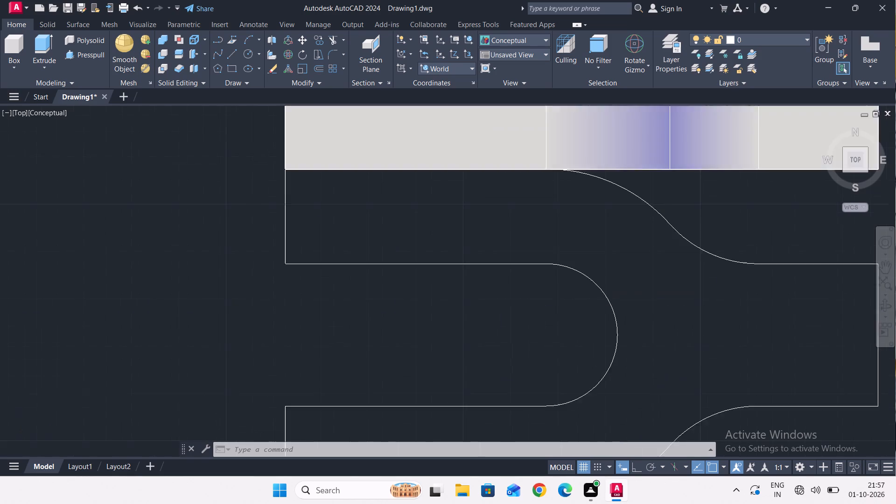
scroll(613, 366, up, 1)
scroll(613, 365, down, 3)
scroll(609, 397, up, 2)
scroll(609, 397, down, 2)
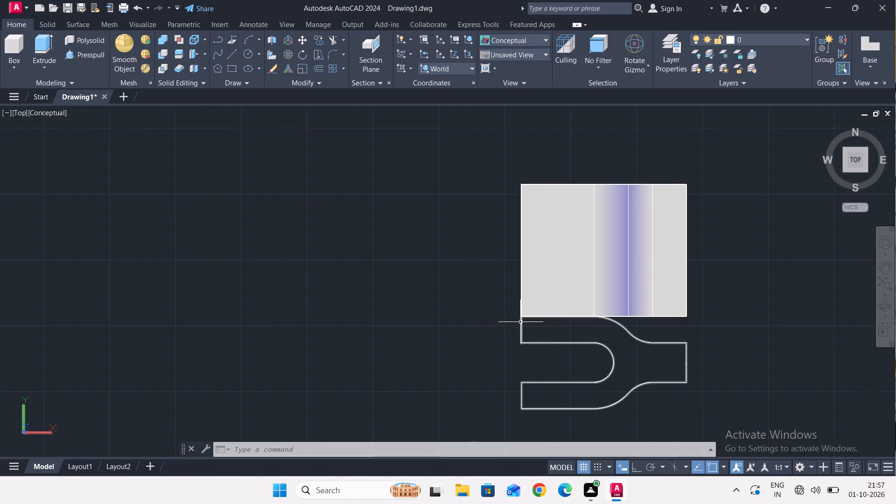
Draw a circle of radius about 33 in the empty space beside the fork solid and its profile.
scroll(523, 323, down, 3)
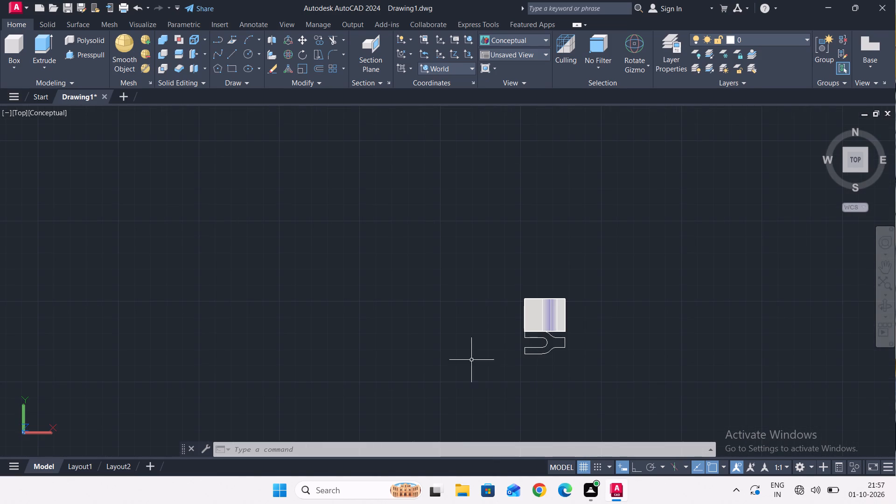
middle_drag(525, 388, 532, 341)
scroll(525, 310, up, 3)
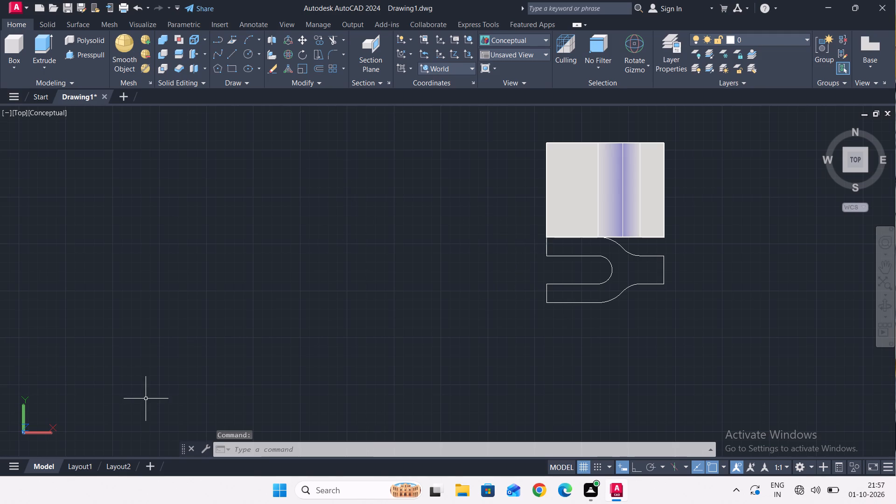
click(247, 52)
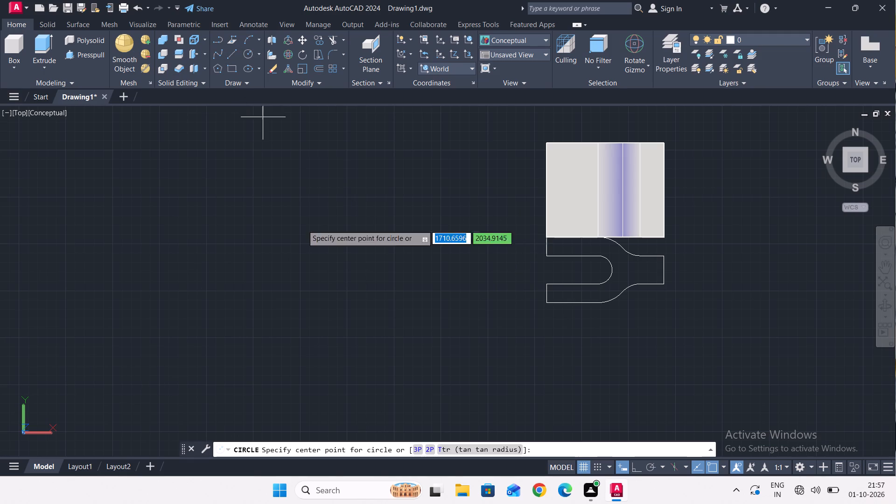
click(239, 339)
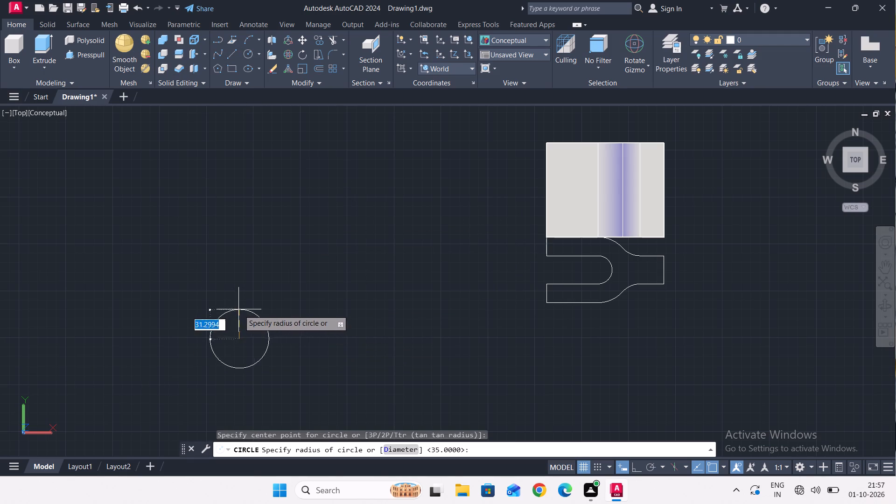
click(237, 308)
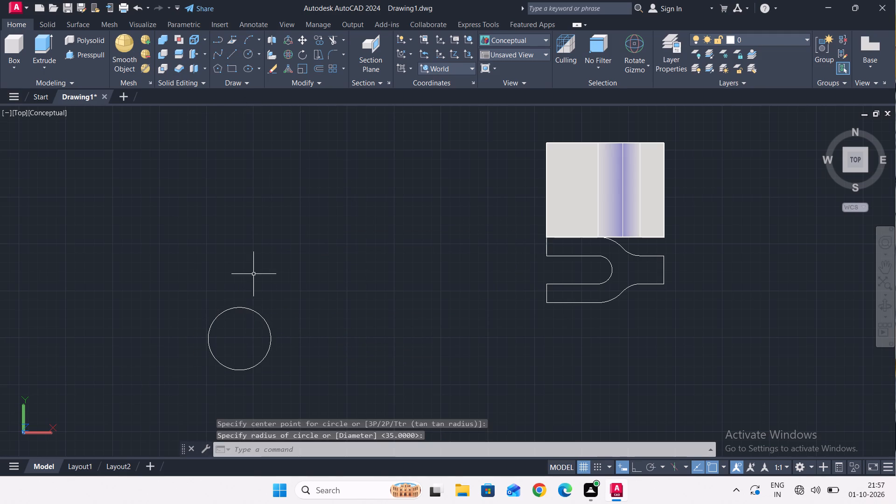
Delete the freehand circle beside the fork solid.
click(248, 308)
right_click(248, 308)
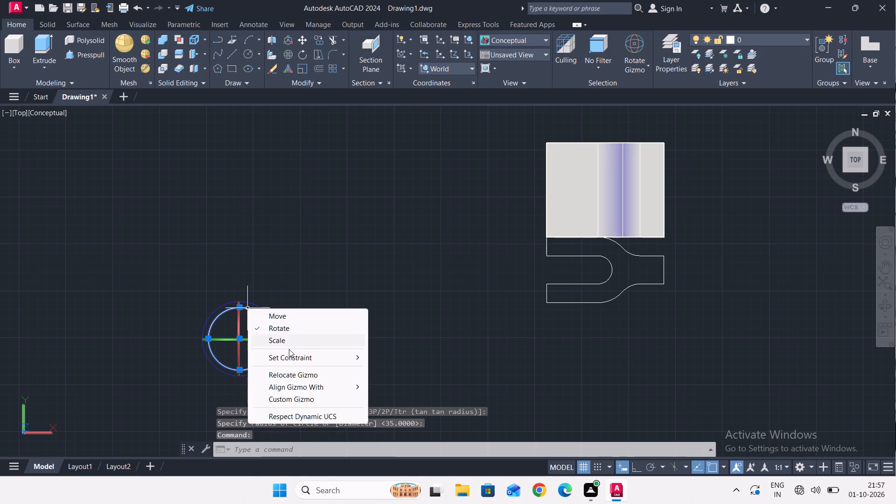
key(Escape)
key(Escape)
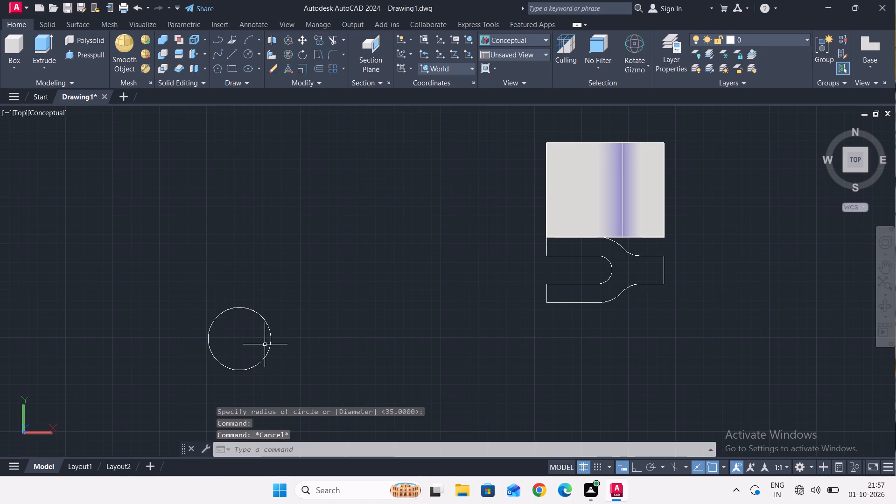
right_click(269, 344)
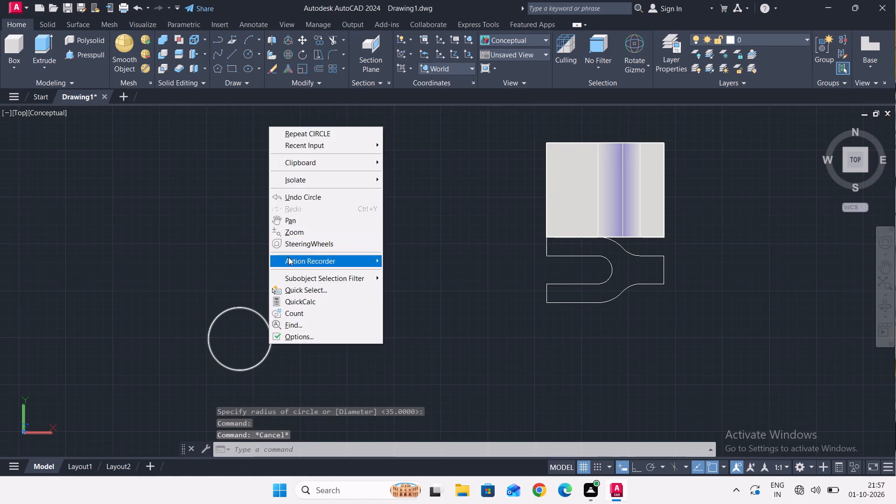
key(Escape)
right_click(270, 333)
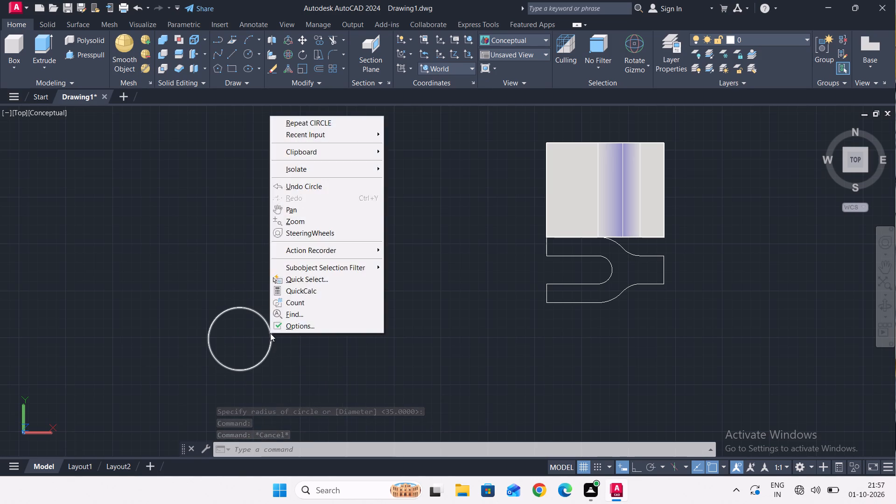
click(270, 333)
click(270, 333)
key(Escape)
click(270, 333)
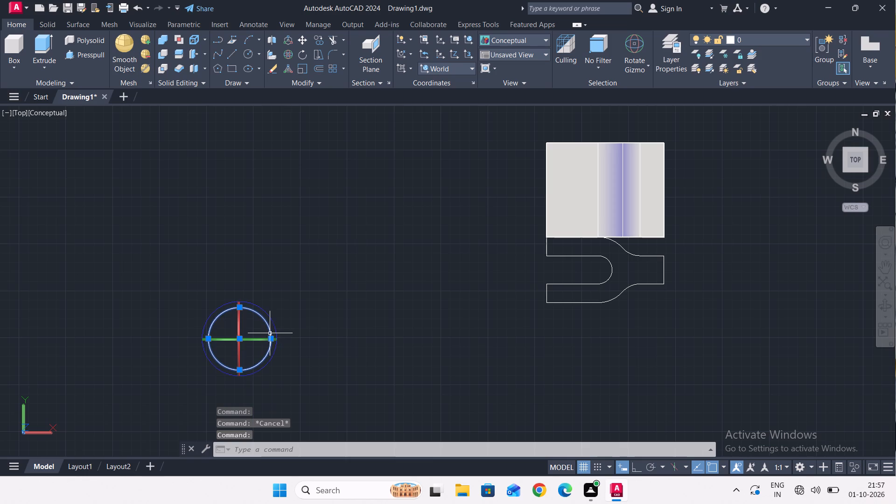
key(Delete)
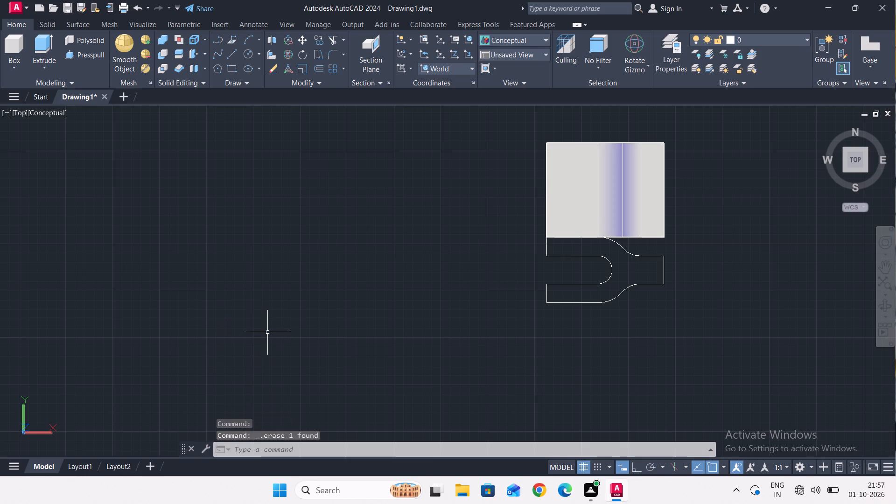
Draw two concentric circles of radius 25 and 12.5 in the empty space beside the fork profile.
click(246, 53)
click(220, 373)
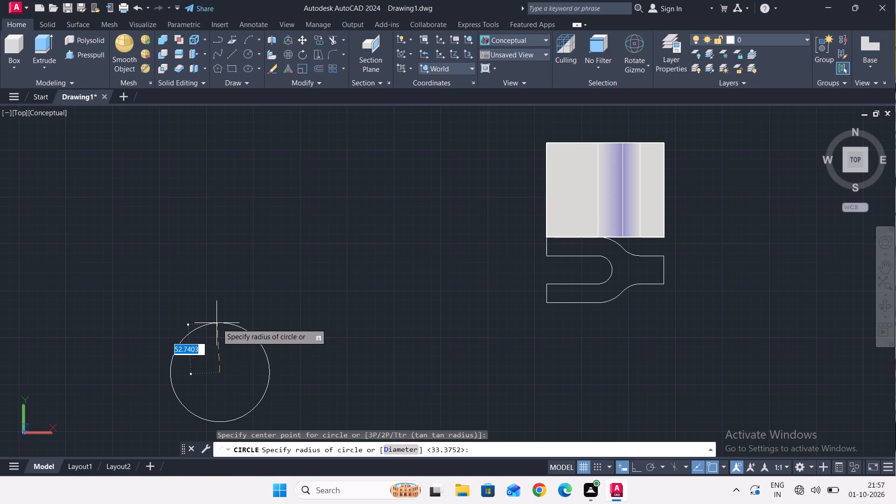
text(25)
key(Return)
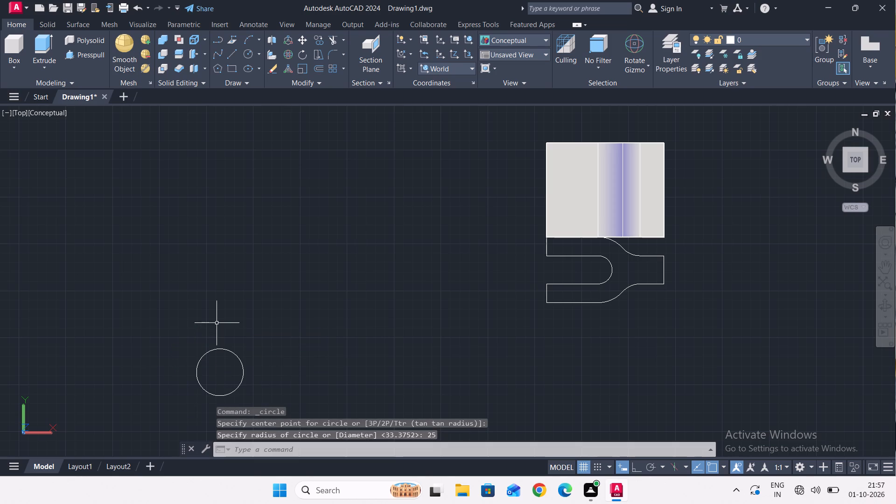
click(254, 52)
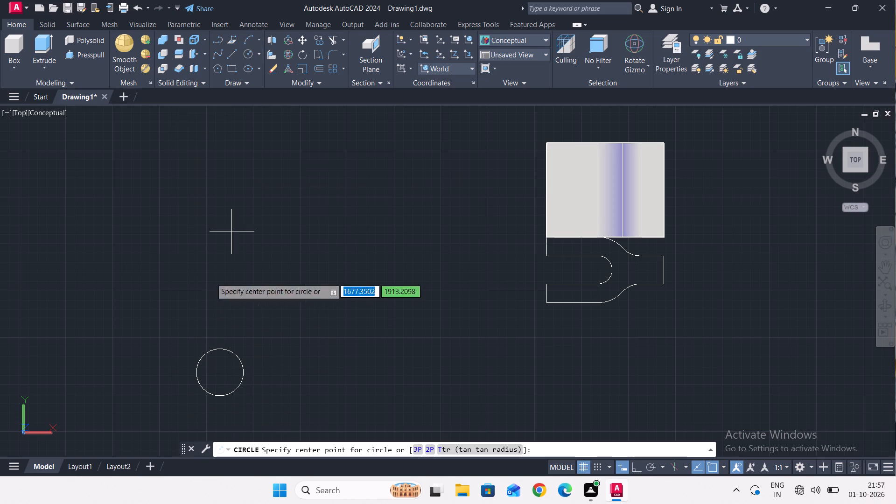
click(220, 375)
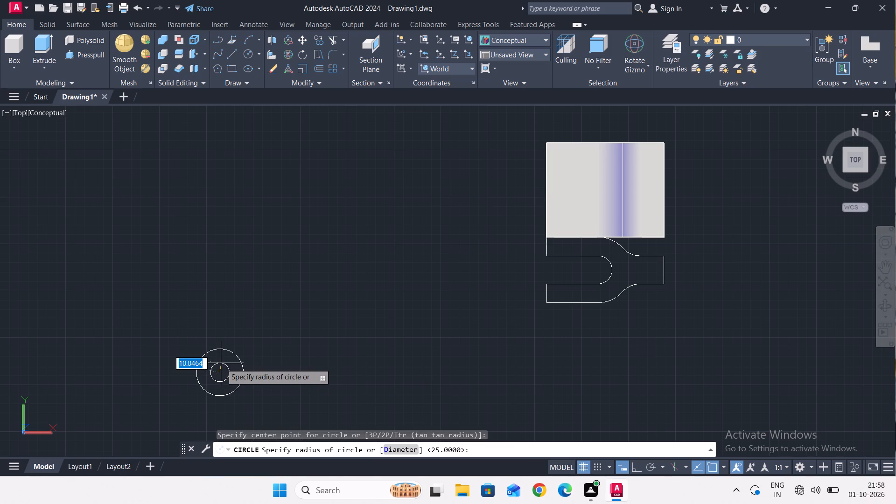
text(12.5)
key(Return)
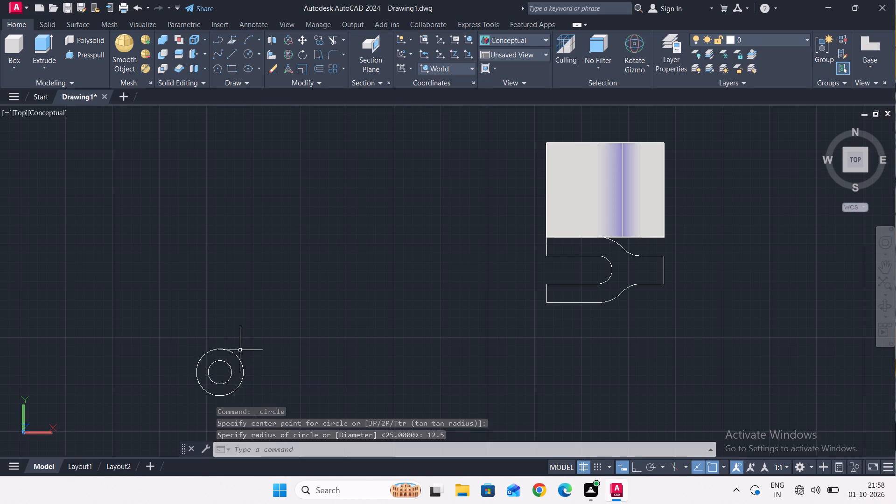
With Ortho on, draw a 100-long horizontal line from the circles' centre towards the fork profile.
click(227, 54)
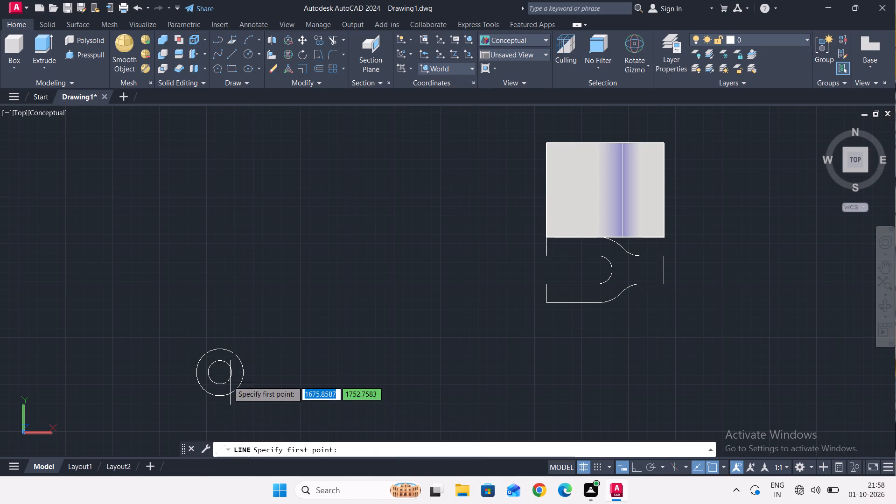
click(219, 373)
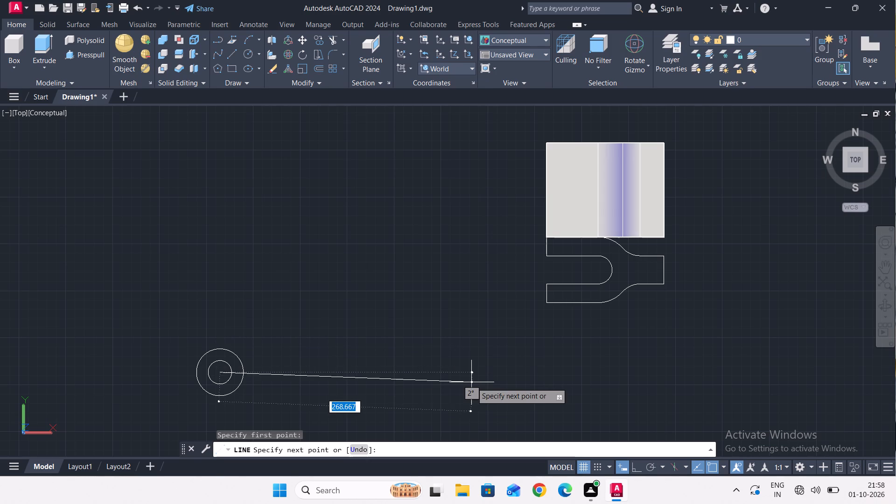
key(F8)
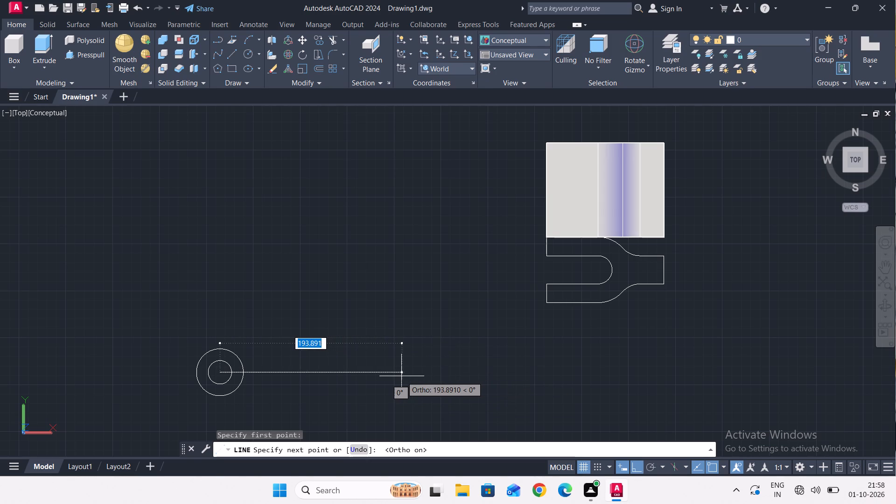
text(100)
key(Return)
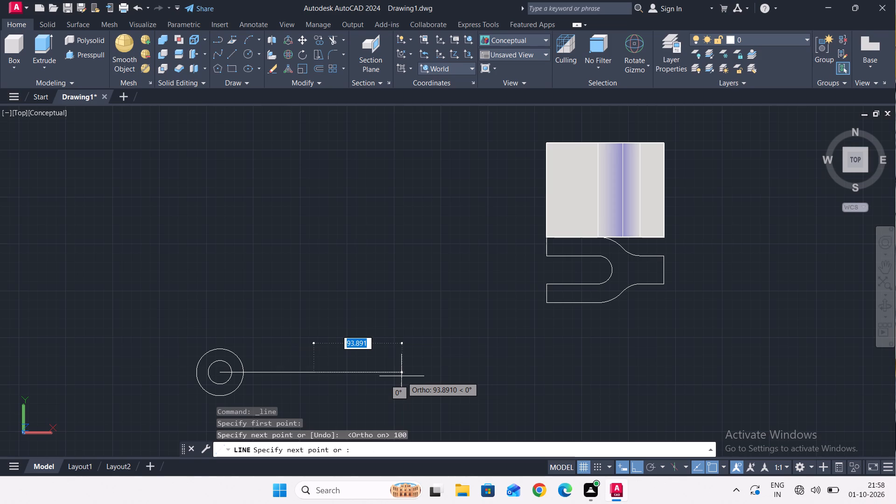
key(Escape)
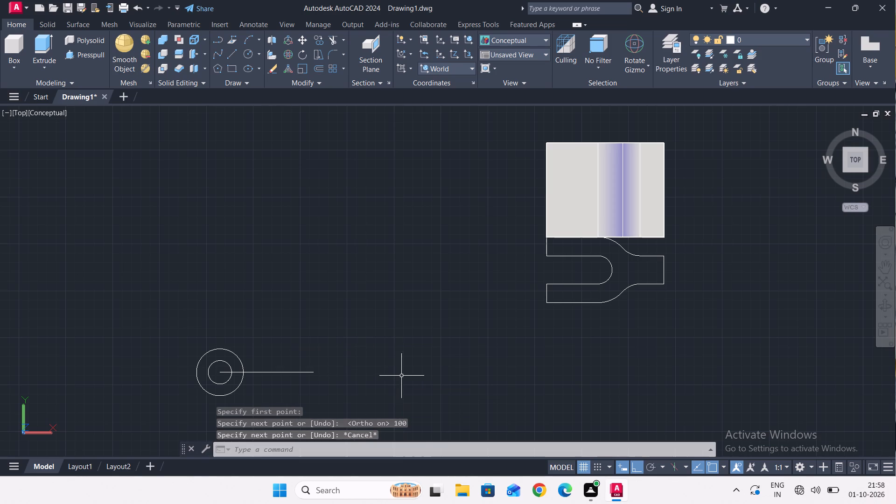
drag(261, 381, 261, 377)
click(245, 336)
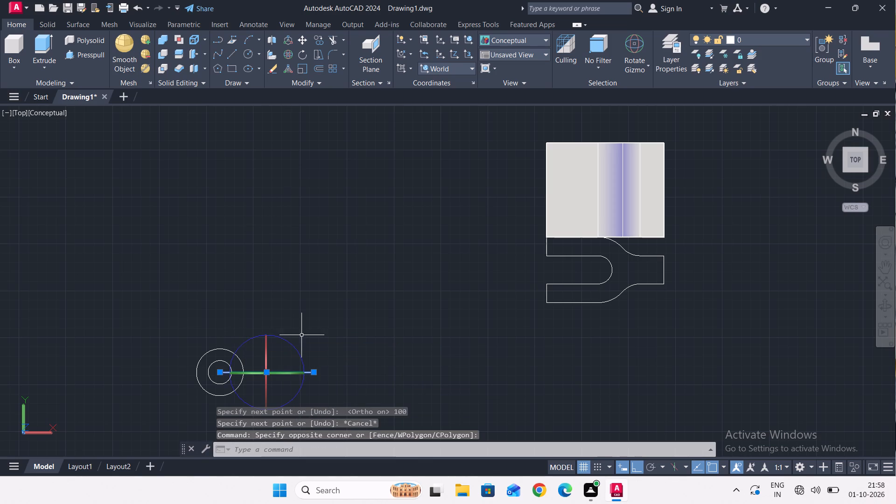
key(Escape)
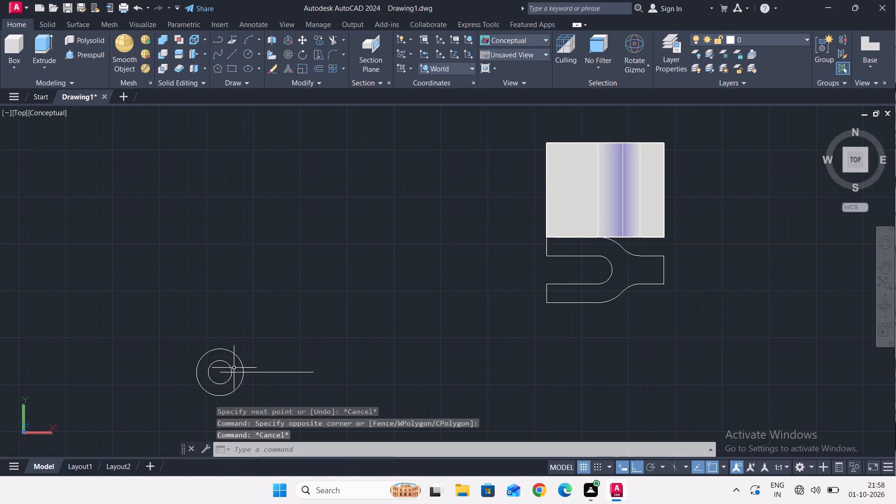
Draw the arm outline with lines from the circles' centre: 15 up, 100 across to the centreline's end, 30 down, and 100 back below the centre.
click(230, 55)
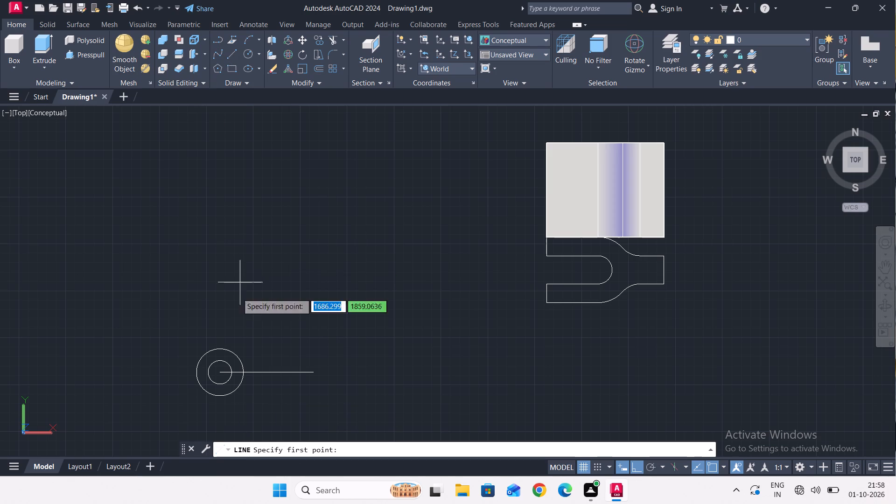
click(217, 375)
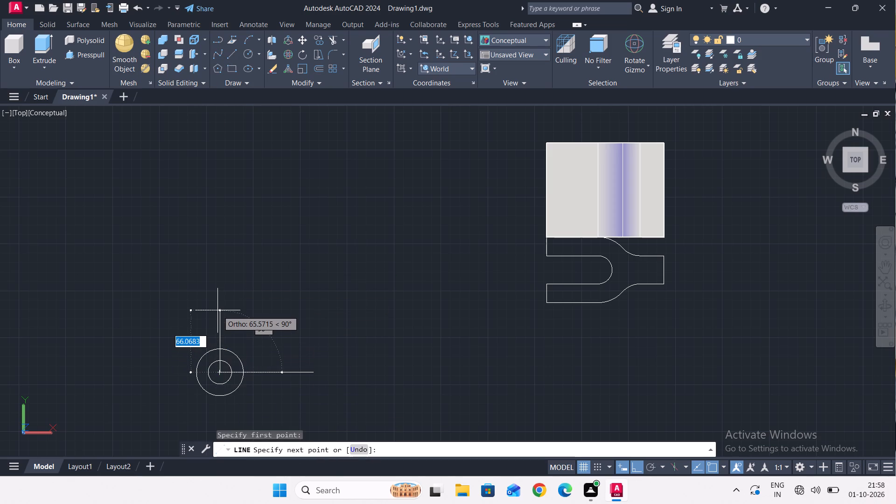
text(15)
key(Return)
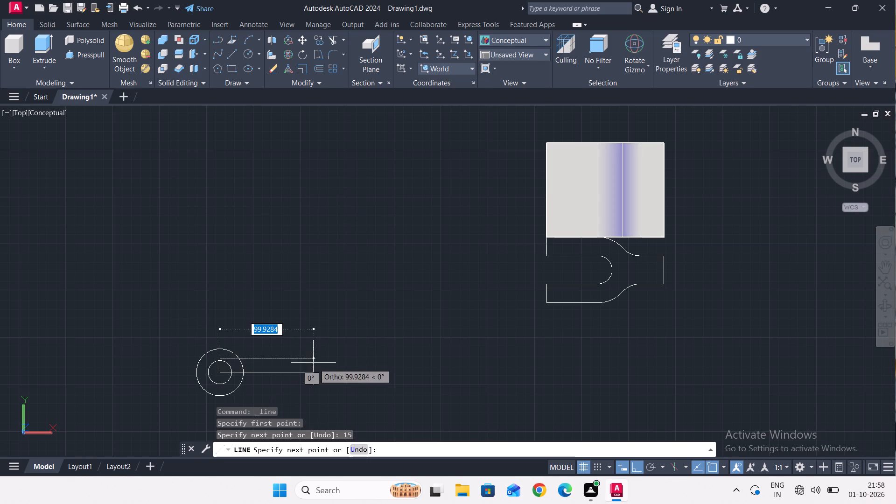
scroll(313, 362, up, 6)
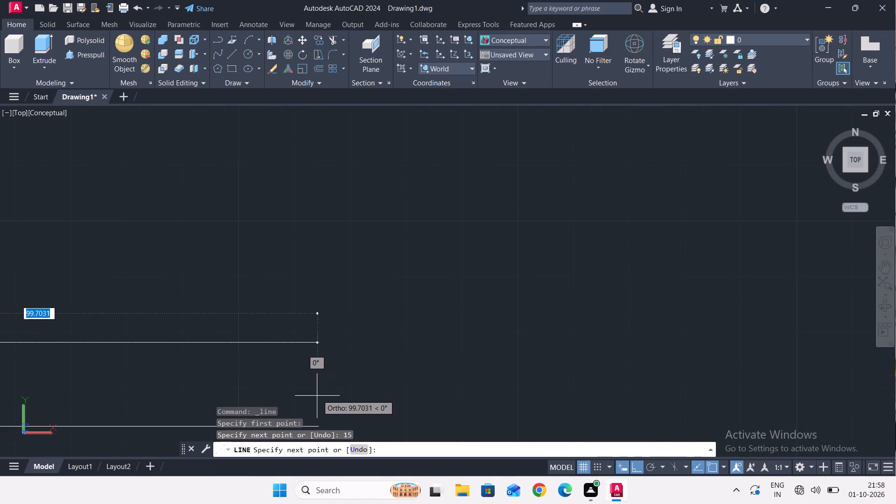
click(322, 382)
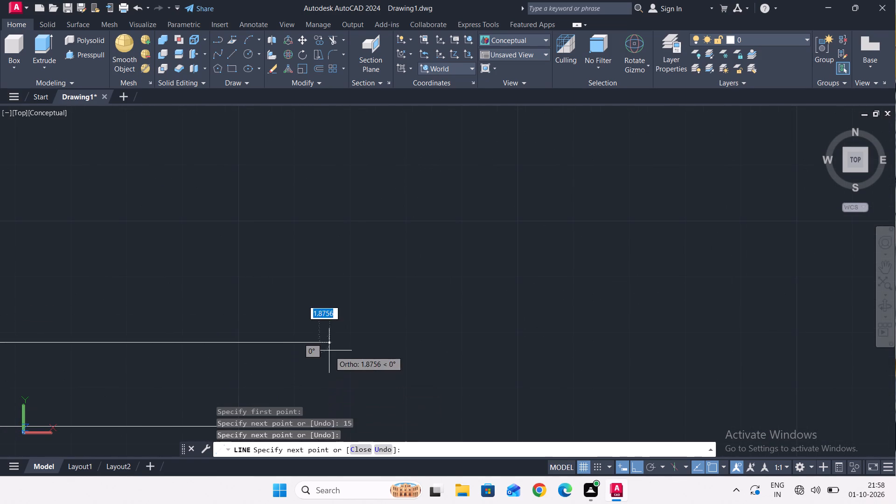
scroll(329, 349, down, 2)
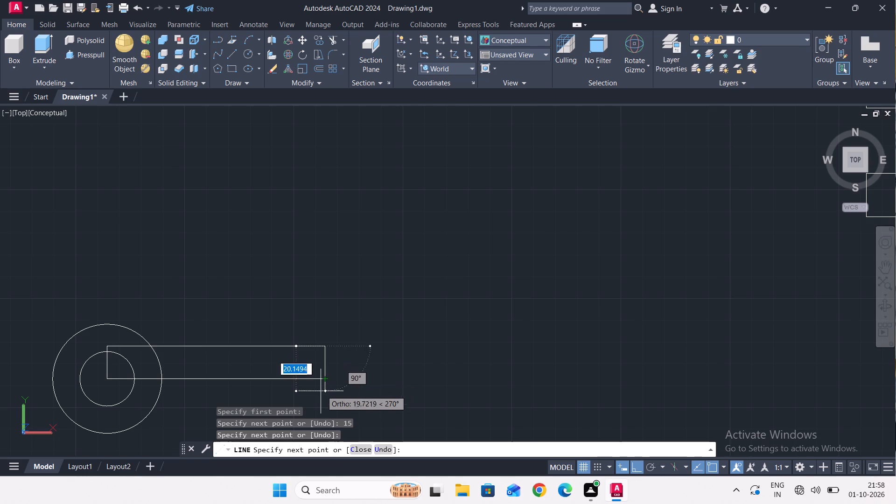
scroll(322, 377, down, 1)
scroll(318, 390, up, 1)
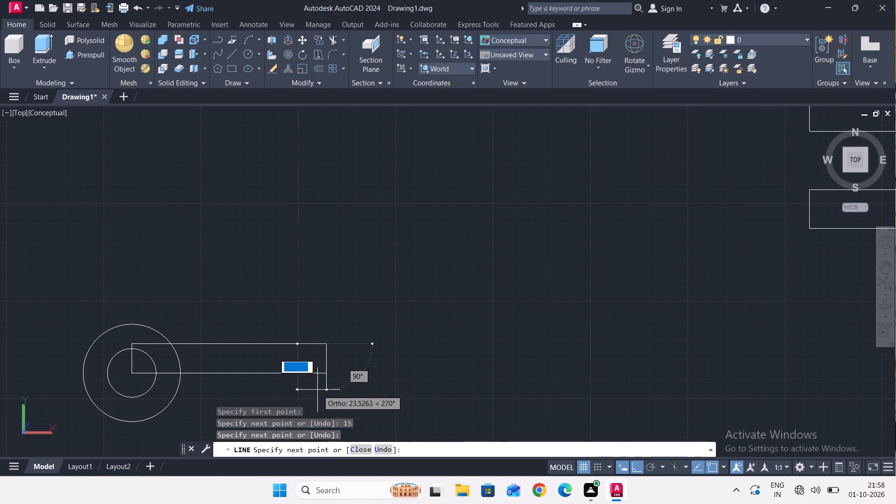
text(30)
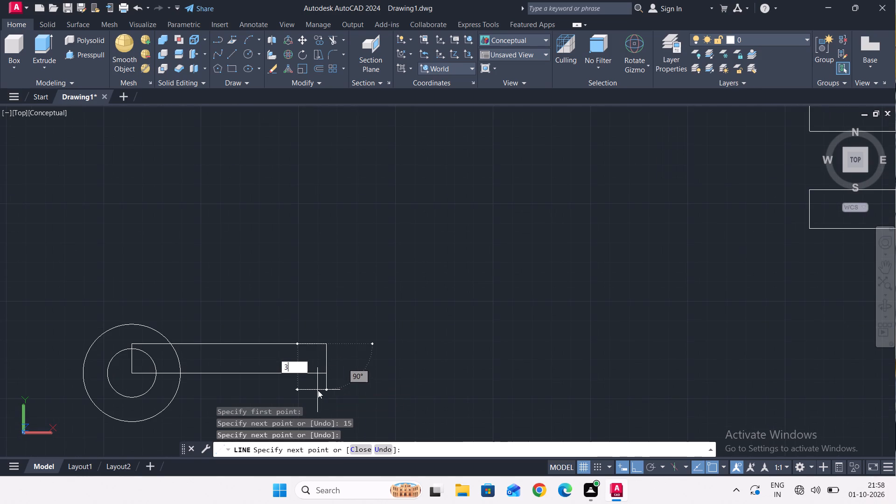
key(Return)
scroll(318, 385, down, 3)
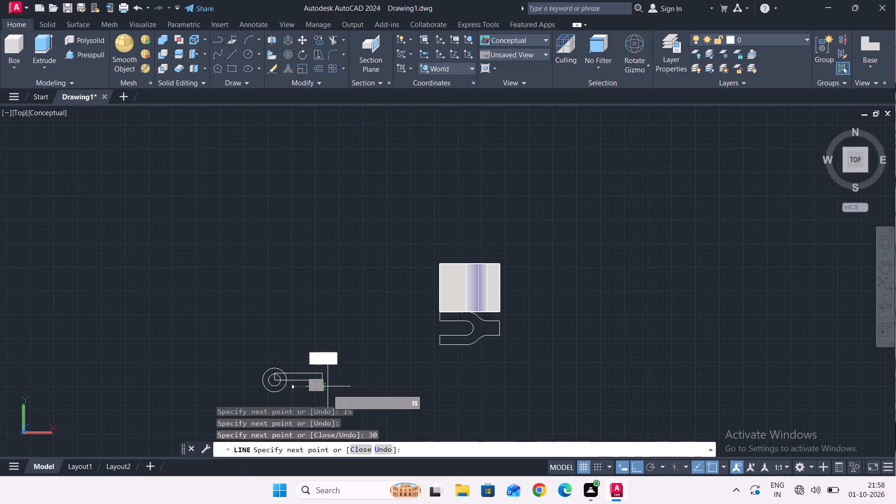
scroll(281, 390, up, 3)
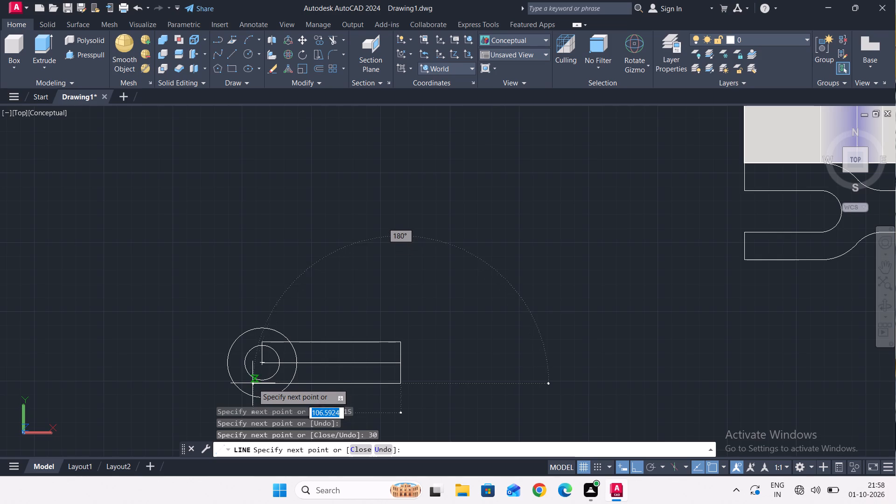
scroll(263, 381, up, 5)
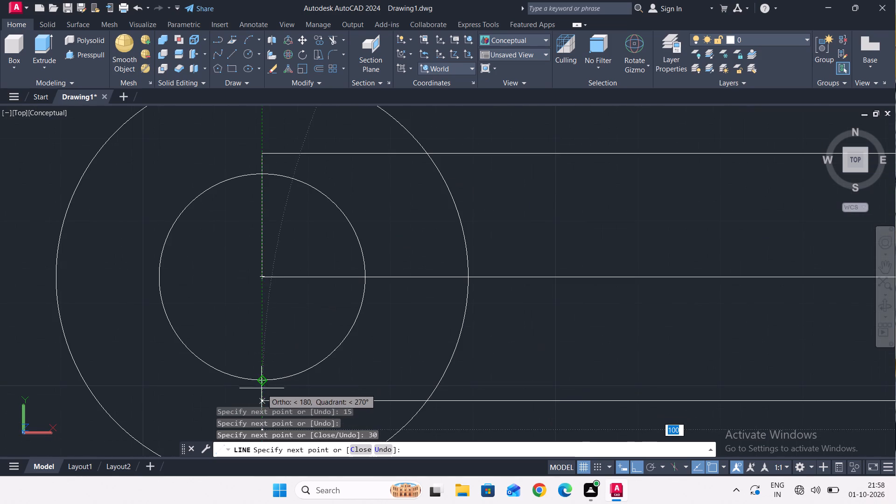
click(262, 395)
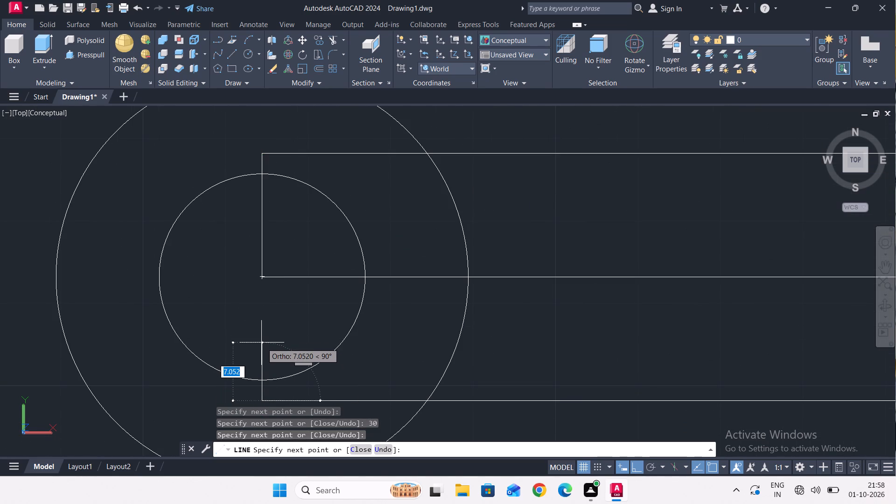
key(Escape)
Delete the short 15-long vertical line at the circles' centre.
scroll(265, 323, down, 3)
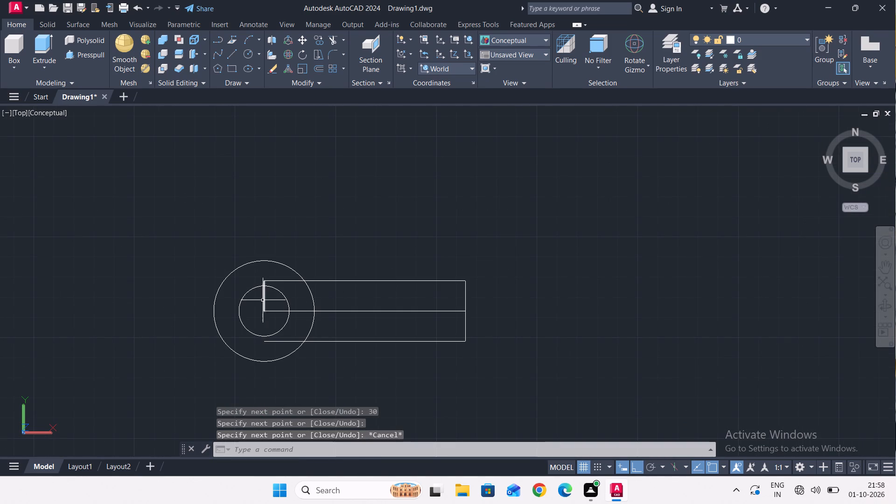
click(263, 301)
key(Delete)
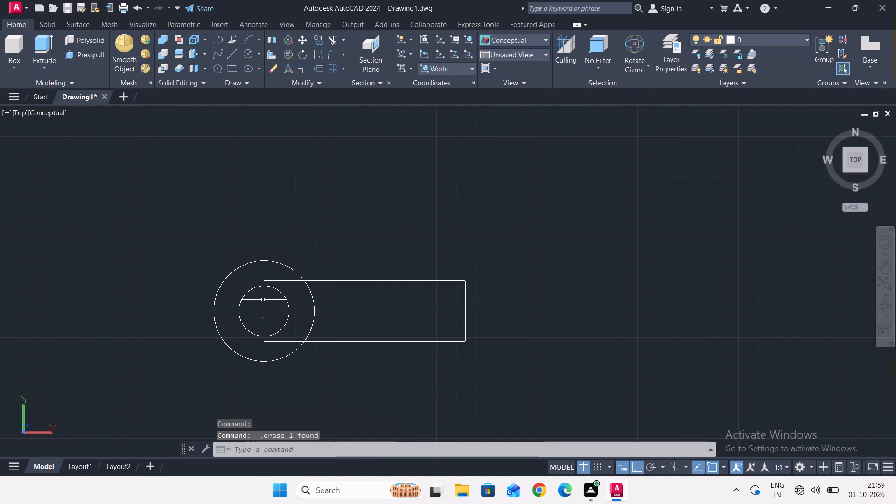
Trim the portions of the arm's three horizontal lines that lie inside the outer circle.
click(332, 40)
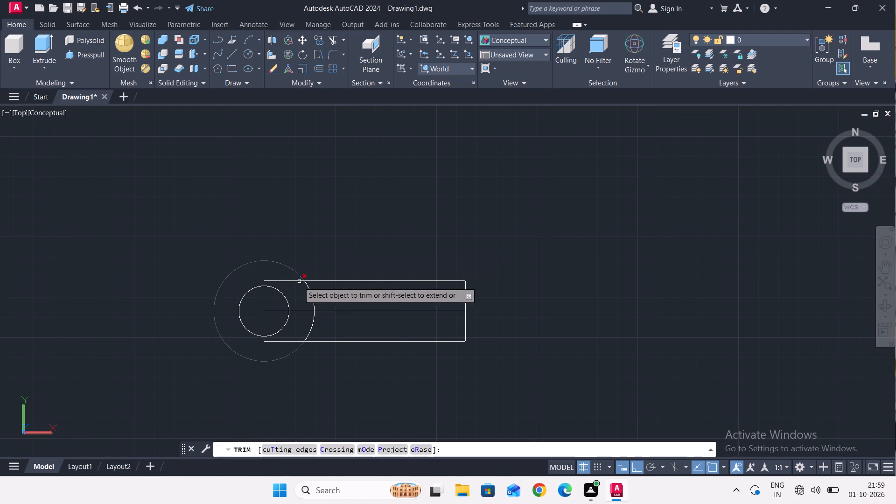
drag(281, 278, 283, 352)
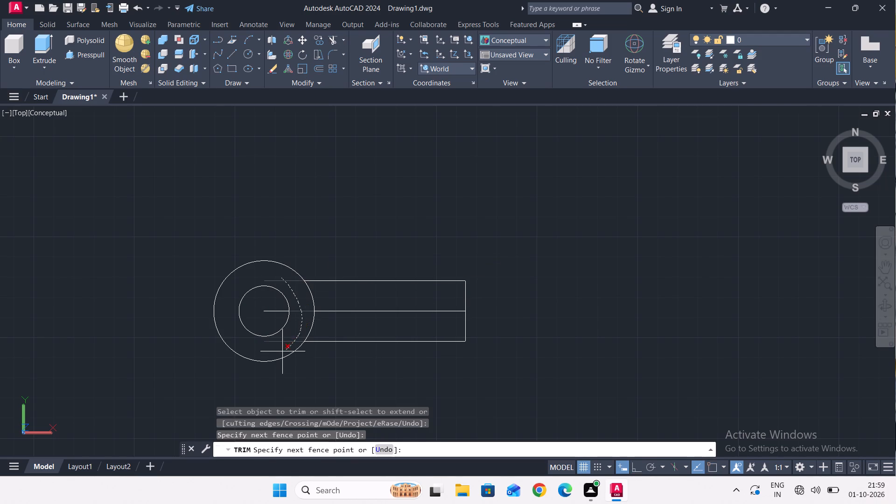
drag(283, 352, 276, 346)
drag(269, 306, 267, 322)
Remove the remaining middle line between the outer circle and the arm's end with Trim.
scroll(270, 301, down, 2)
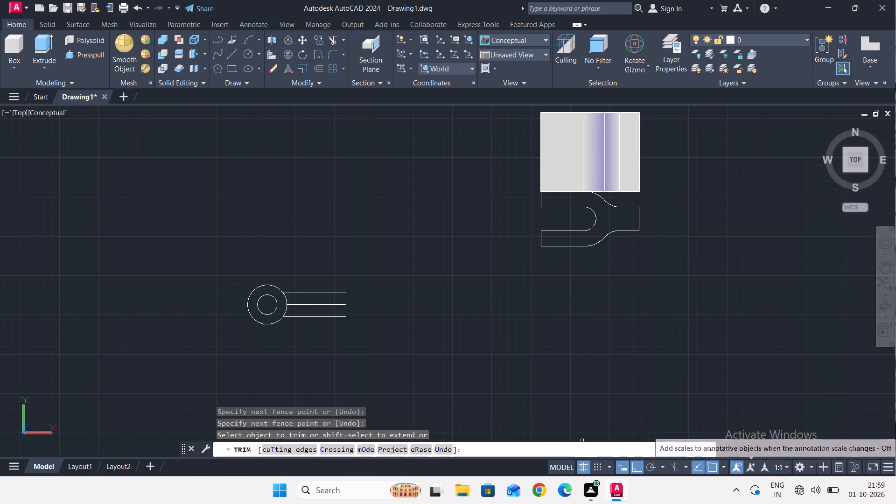
scroll(630, 283, down, 1)
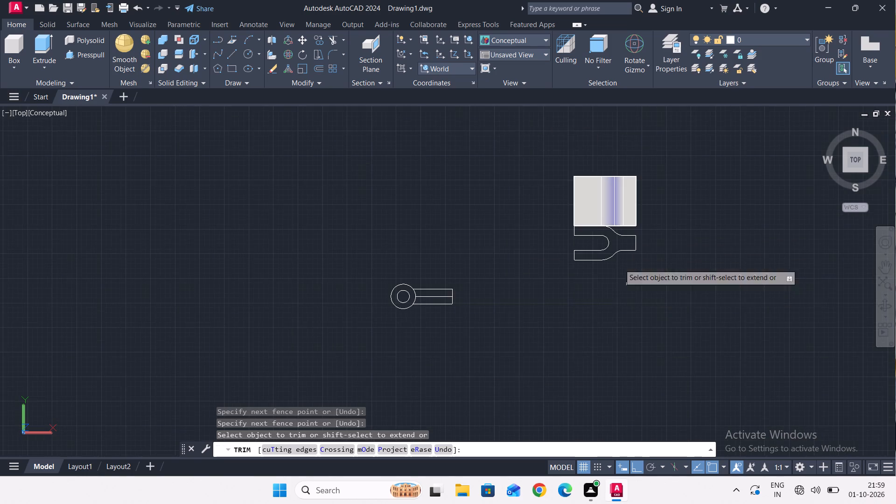
scroll(600, 205, up, 3)
scroll(565, 280, down, 2)
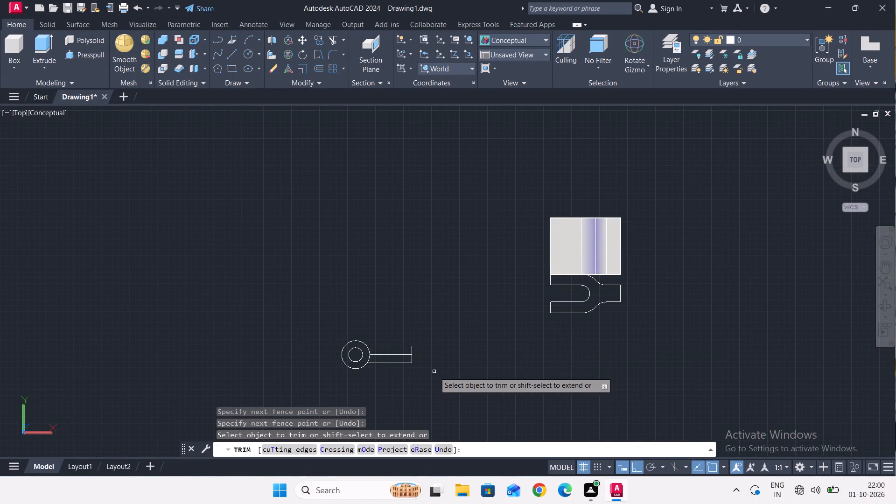
scroll(388, 372, up, 2)
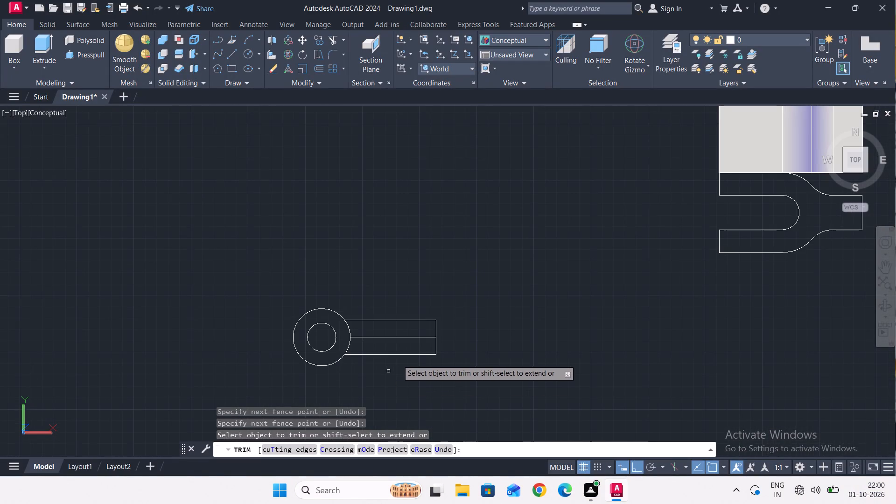
click(409, 338)
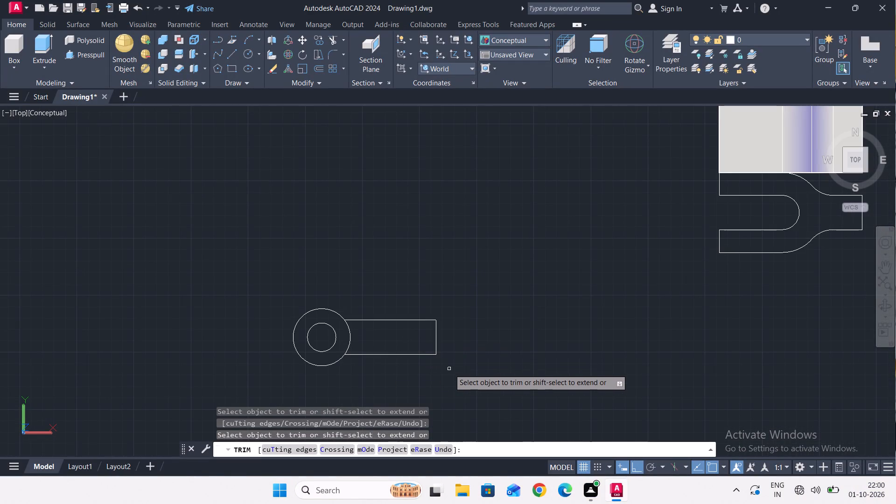
key(Escape)
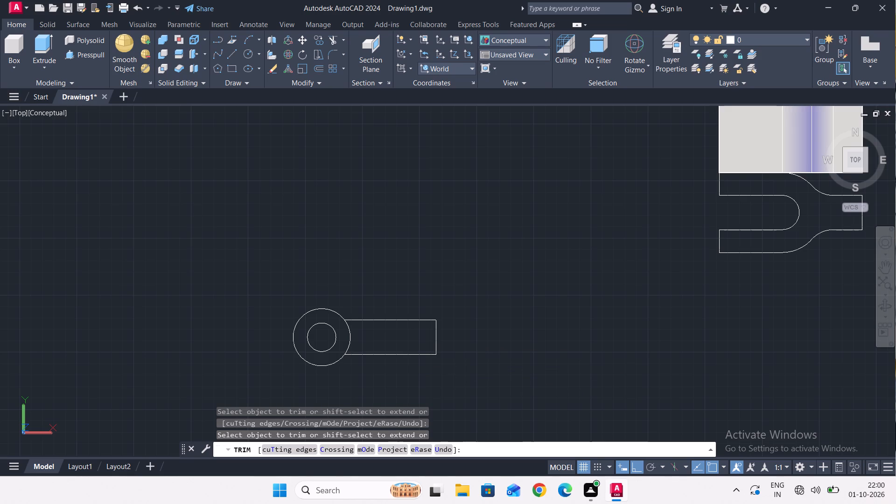
Trim the outer circle's arc between the arm's two edges so the arm opens into the ring.
click(335, 37)
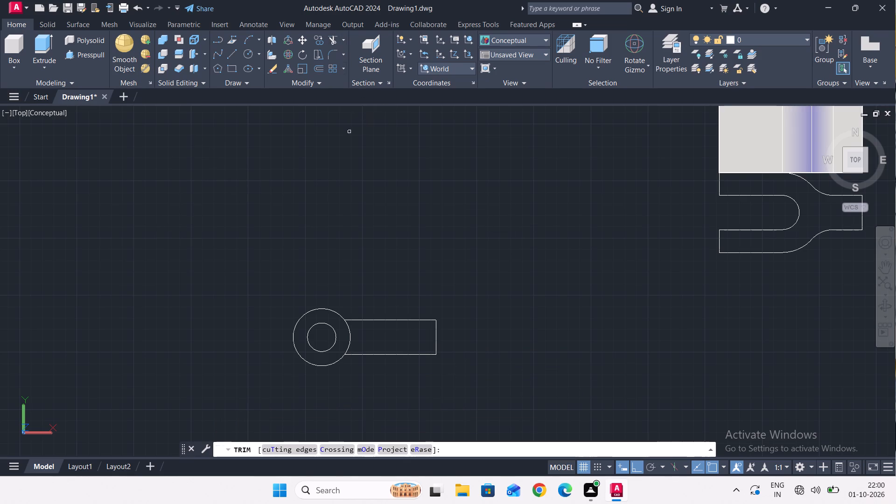
click(352, 339)
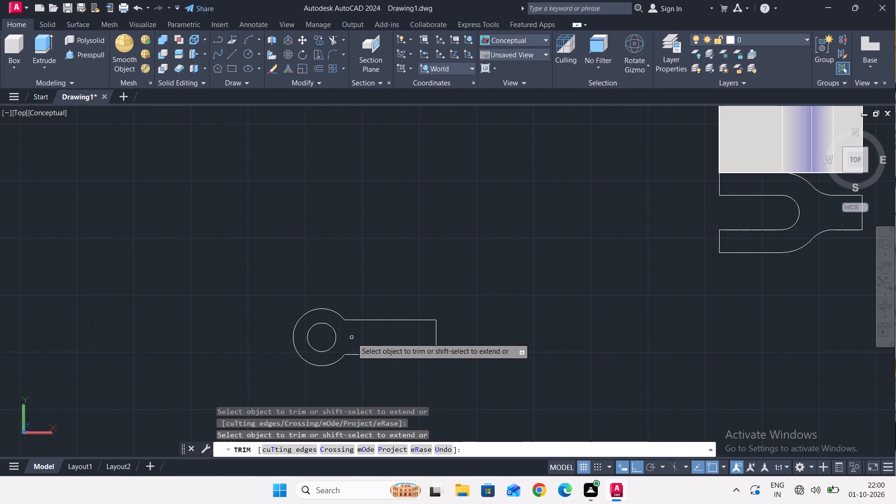
scroll(411, 334, down, 2)
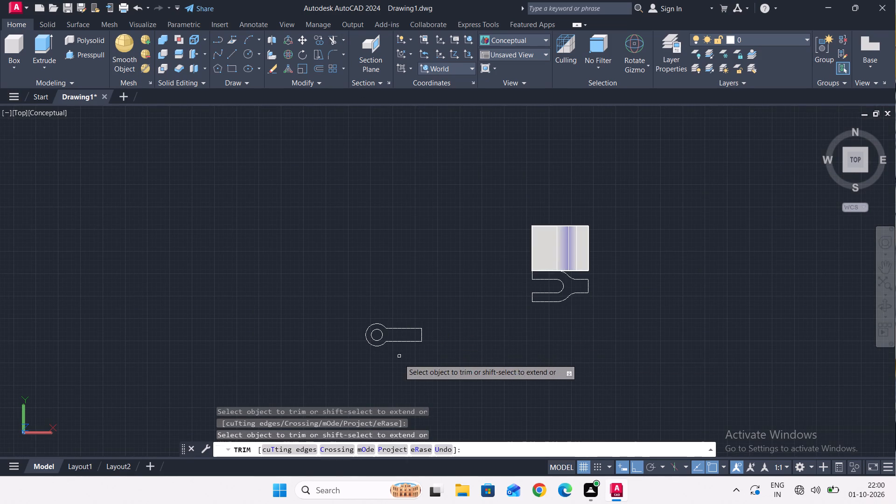
scroll(371, 358, up, 2)
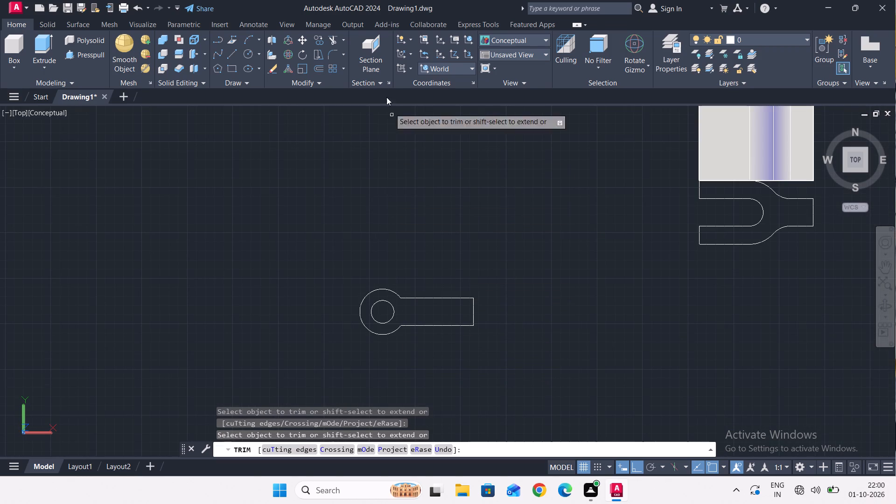
click(329, 39)
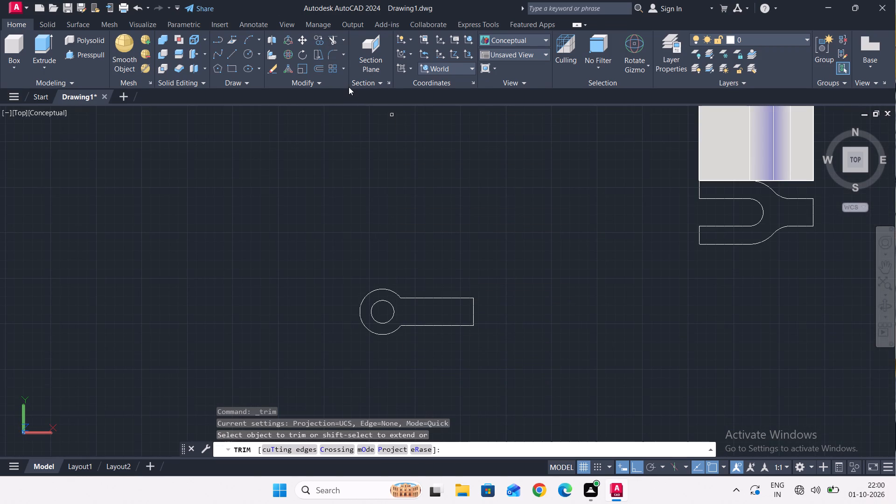
key(Escape)
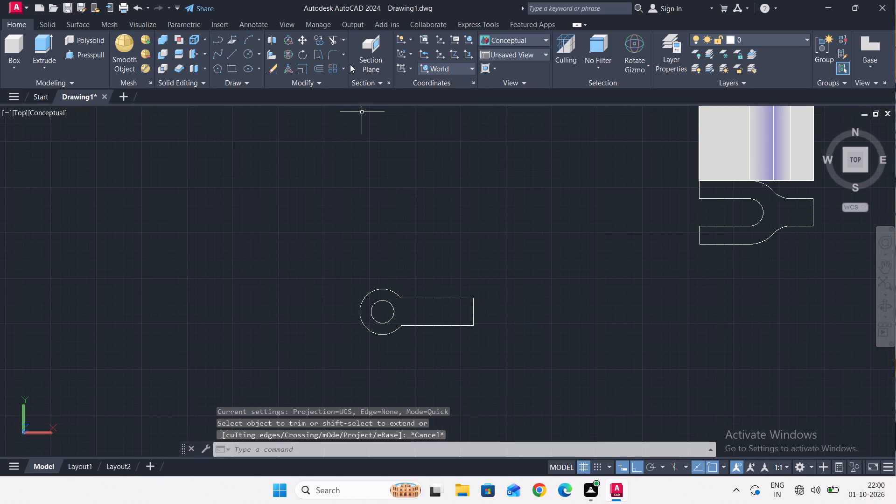
Fillet the upper junction between the ring's outer arc and the arm's top edge with radius 25.
click(334, 49)
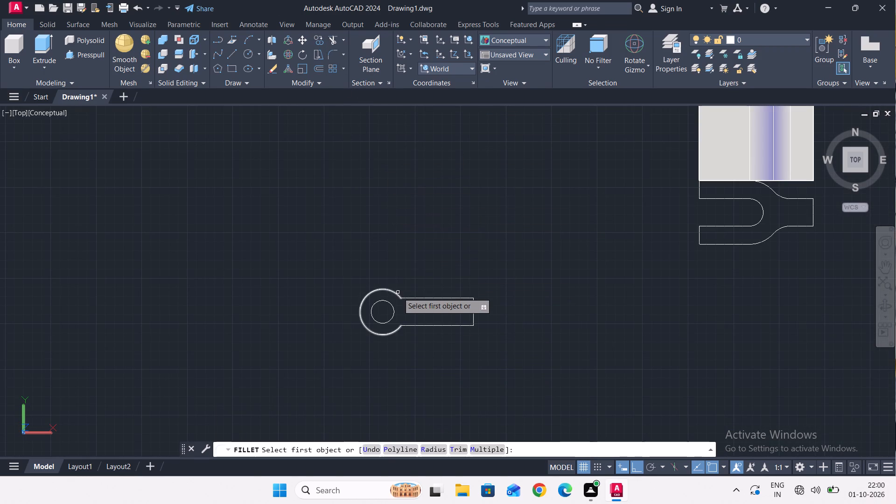
click(398, 293)
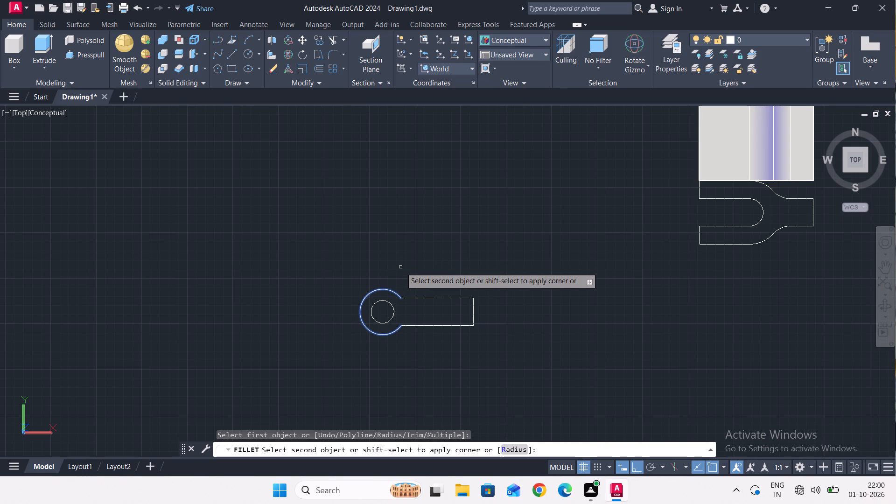
scroll(482, 321, down, 2)
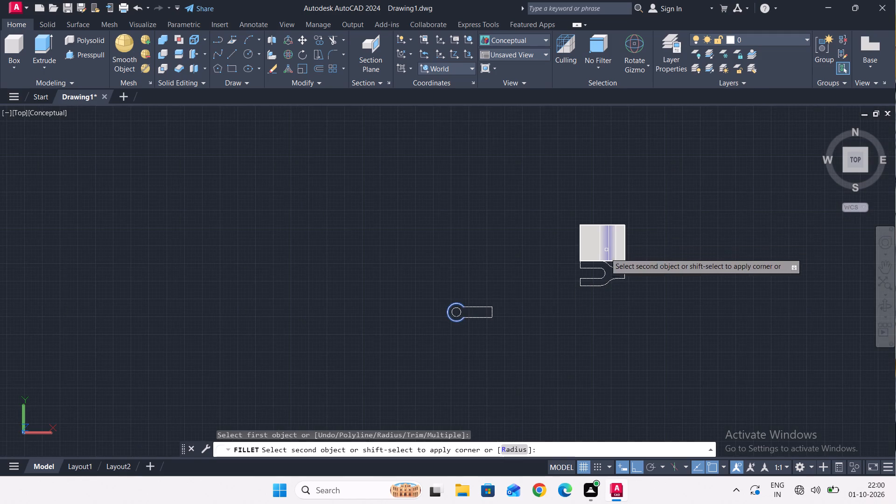
scroll(602, 257, up, 3)
scroll(378, 285, down, 2)
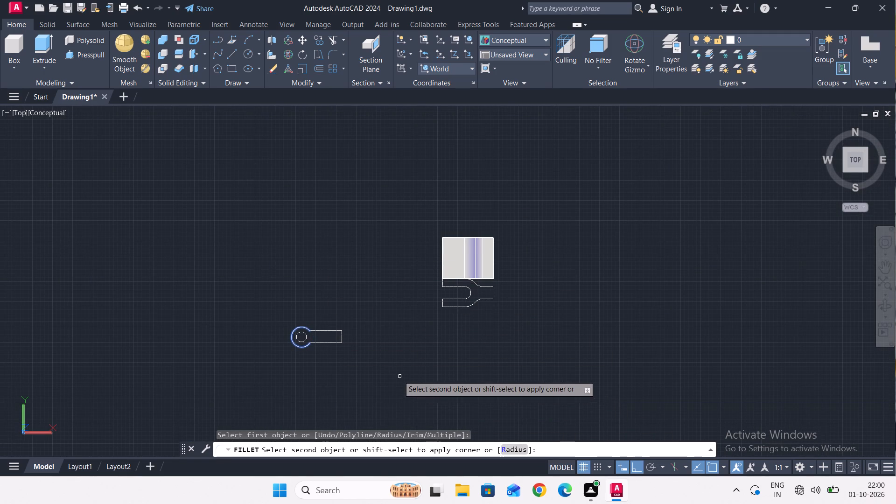
click(504, 443)
click(515, 451)
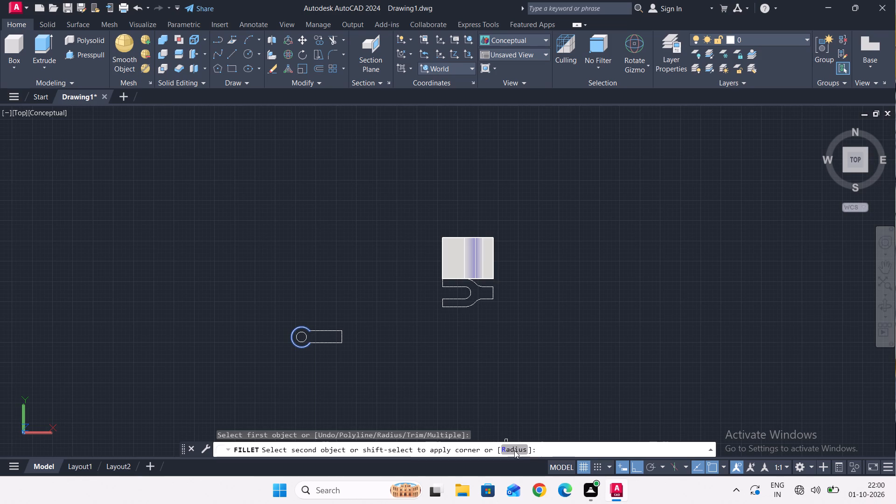
text(25)
key(Return)
scroll(293, 321, up, 4)
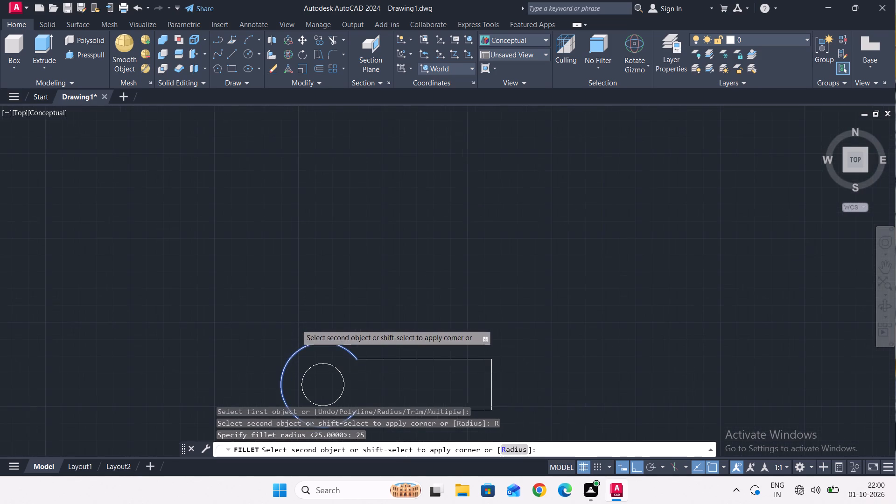
click(379, 357)
click(376, 362)
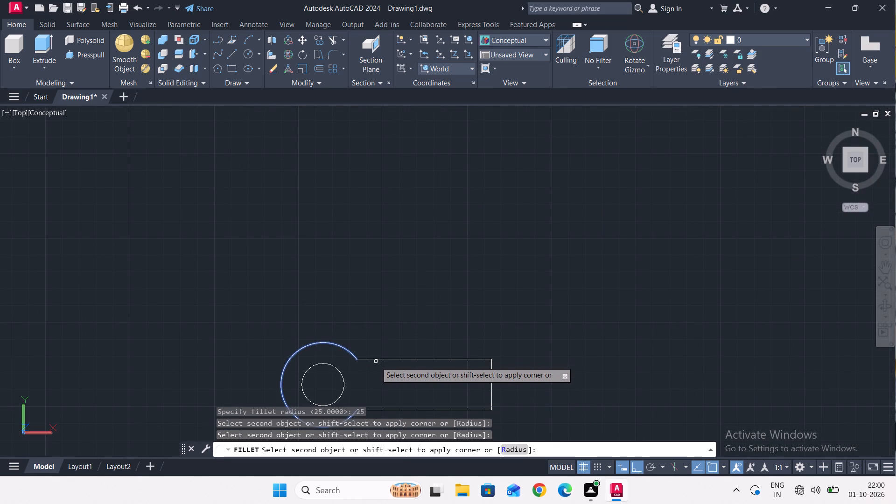
click(376, 359)
Fillet the lower junction between the ring's outer arc and the arm's bottom edge with the same radius of 25.
scroll(383, 316, down, 2)
scroll(389, 342, up, 2)
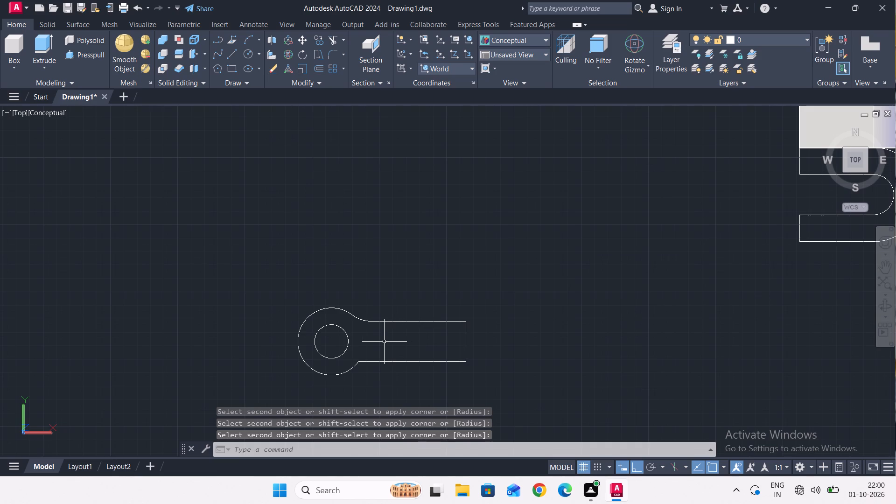
key(space)
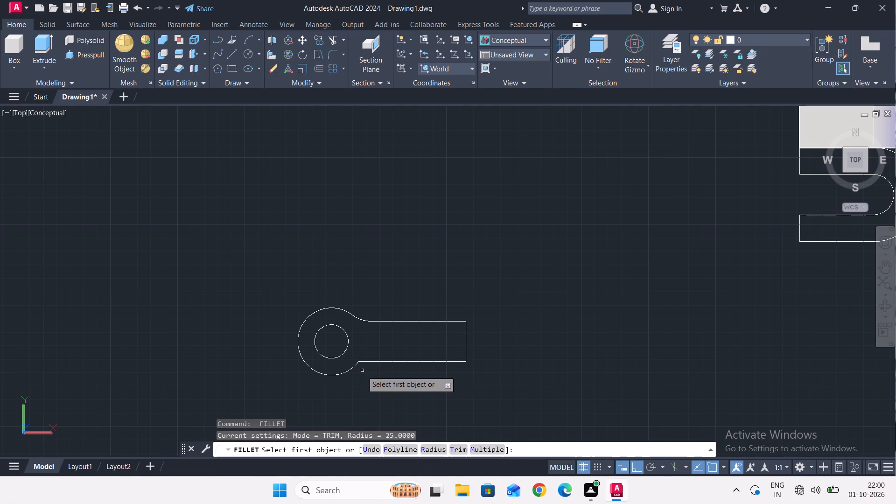
click(350, 371)
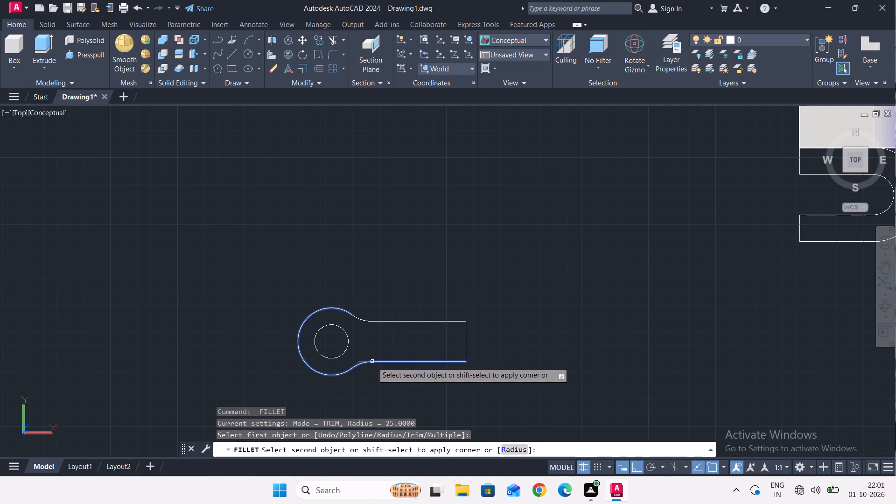
click(372, 362)
Join the lines and arcs of the ring-and-arm outline into one polyline.
scroll(410, 371, down, 1)
scroll(426, 377, up, 1)
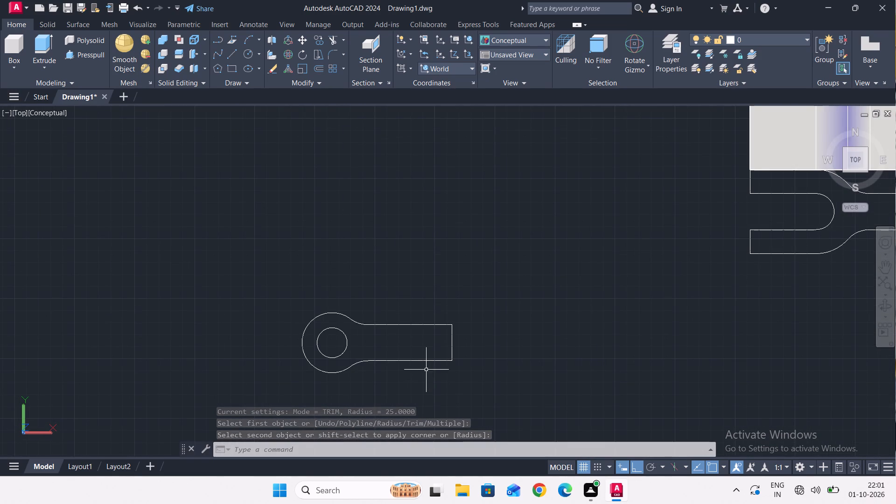
scroll(439, 371, down, 3)
scroll(433, 361, up, 2)
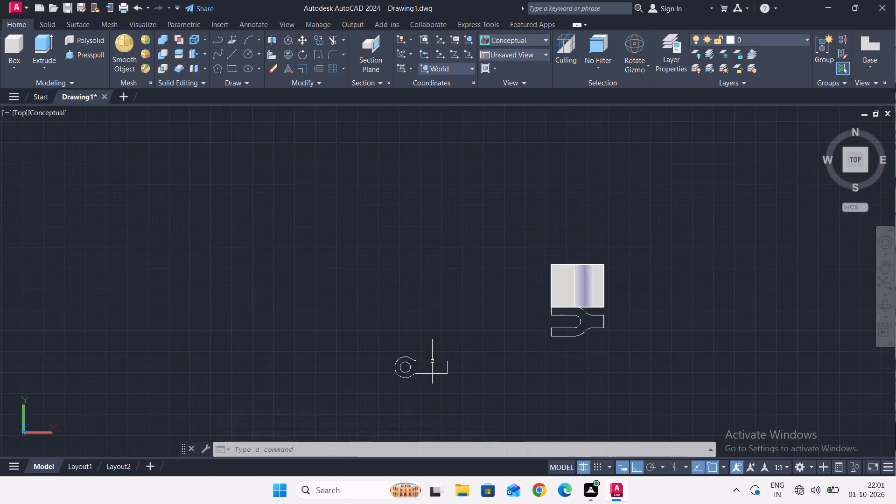
click(476, 400)
click(342, 312)
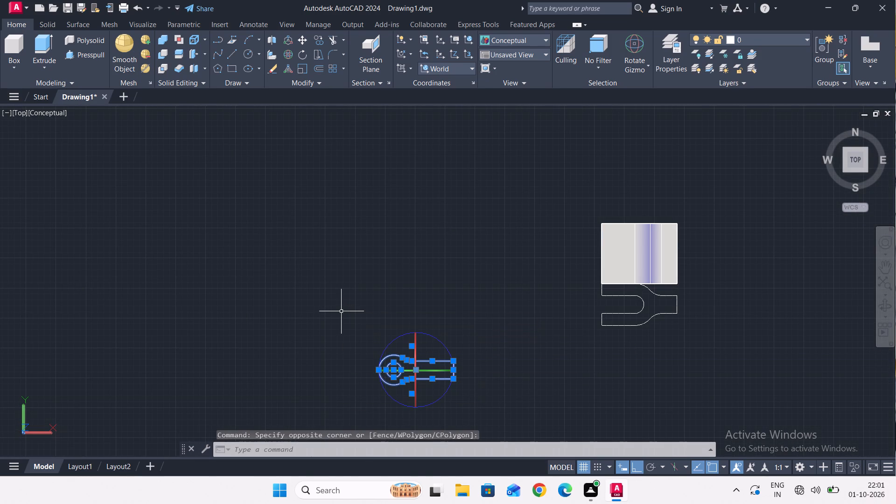
text(join)
key(Return)
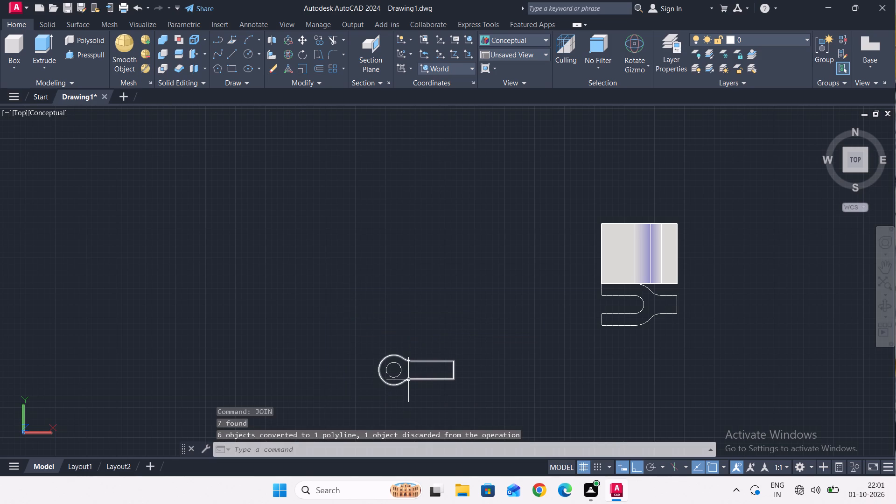
Move the joined outline and inner circle, with Ortho off, from the outer arc's midpoint to the midpoint of the fork solid's open-end edge.
scroll(438, 391, up, 1)
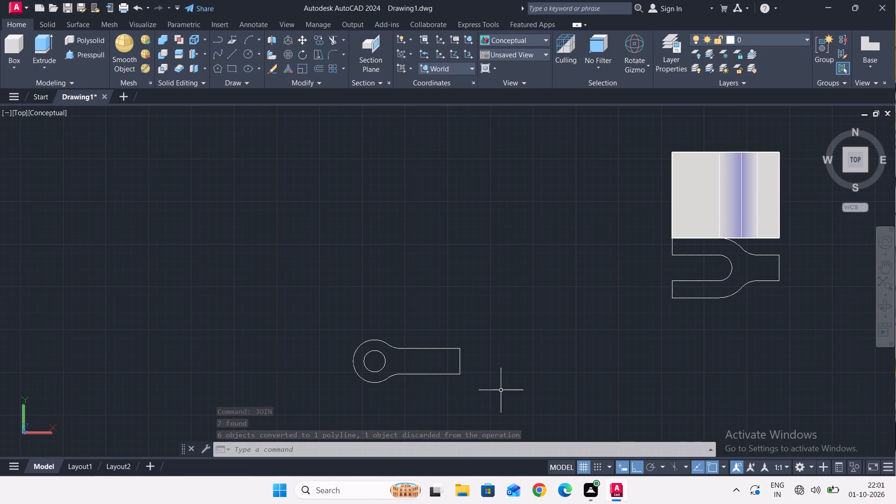
click(530, 397)
click(308, 303)
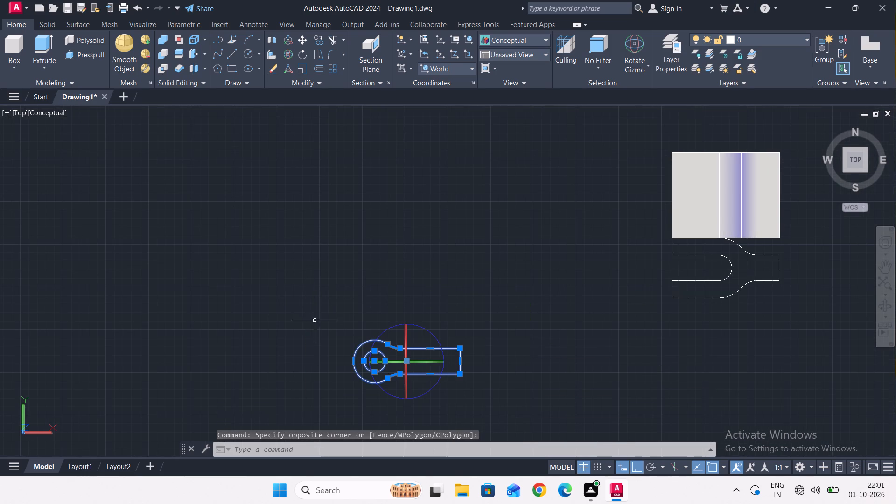
click(305, 42)
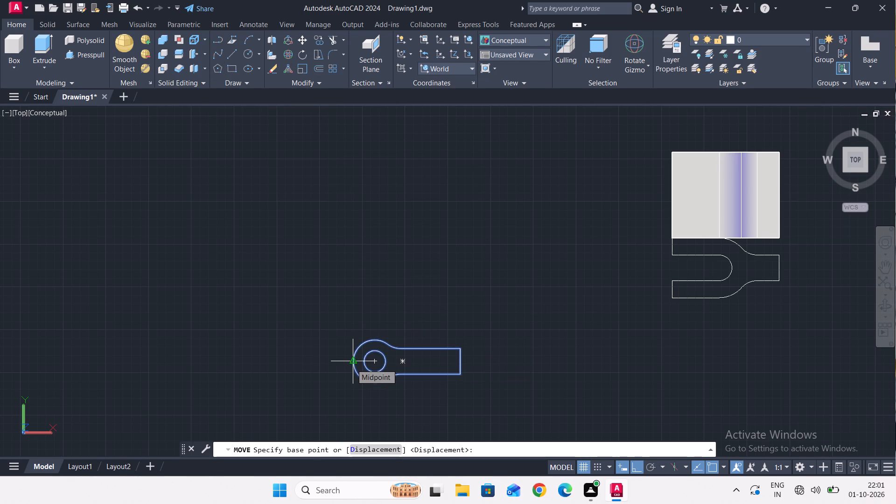
click(351, 364)
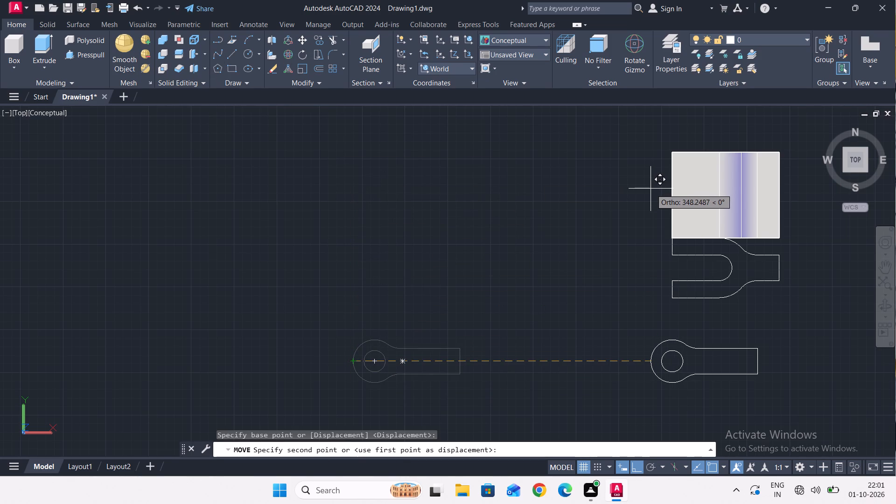
key(F8)
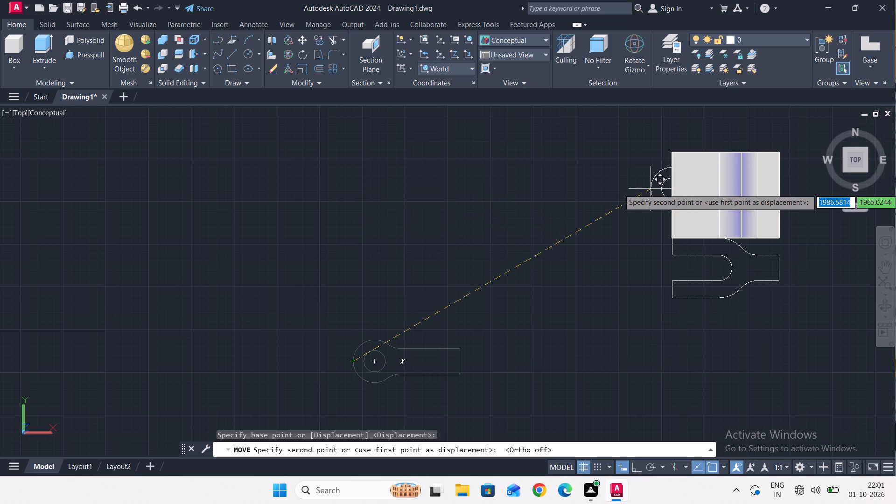
click(674, 198)
Examine the placement of the moved ring-and-arm profile against the fork solid from several angles.
scroll(719, 216, up, 1)
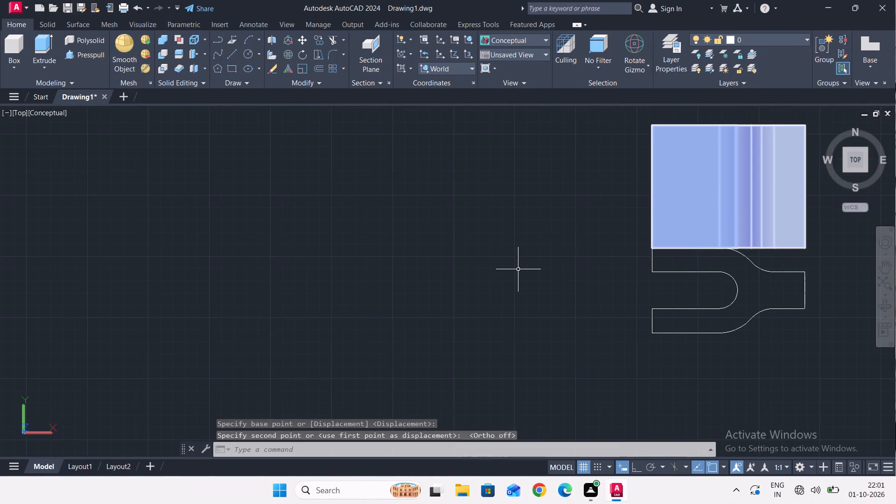
middle_drag(521, 265, 569, 262)
middle_drag(569, 262, 529, 284)
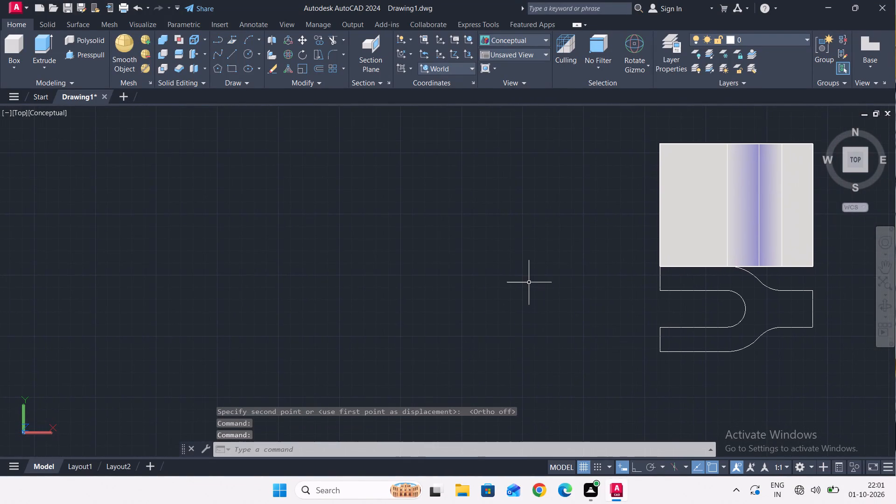
scroll(529, 283, down, 1)
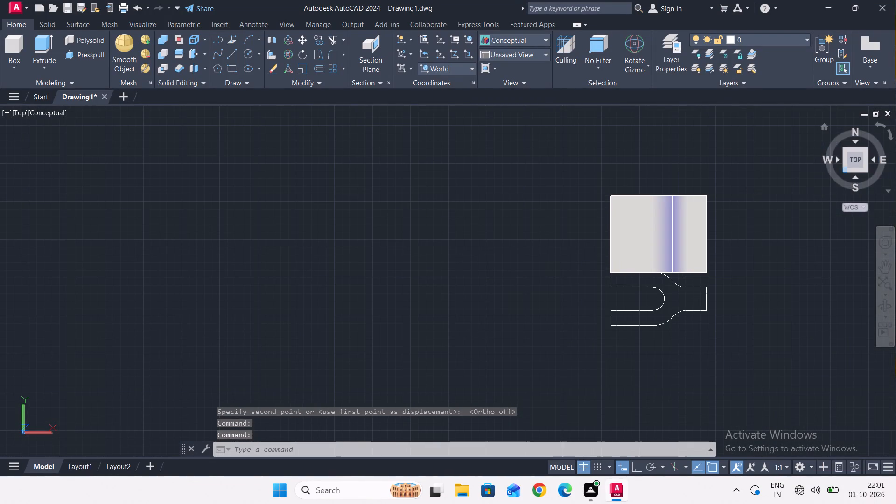
shift+middle_drag(427, 278, 470, 259)
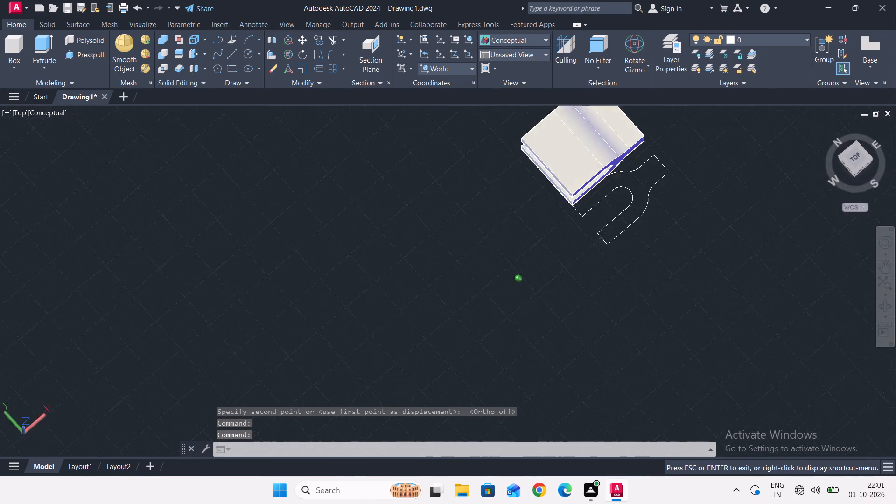
shift+middle_drag(470, 259, 543, 155)
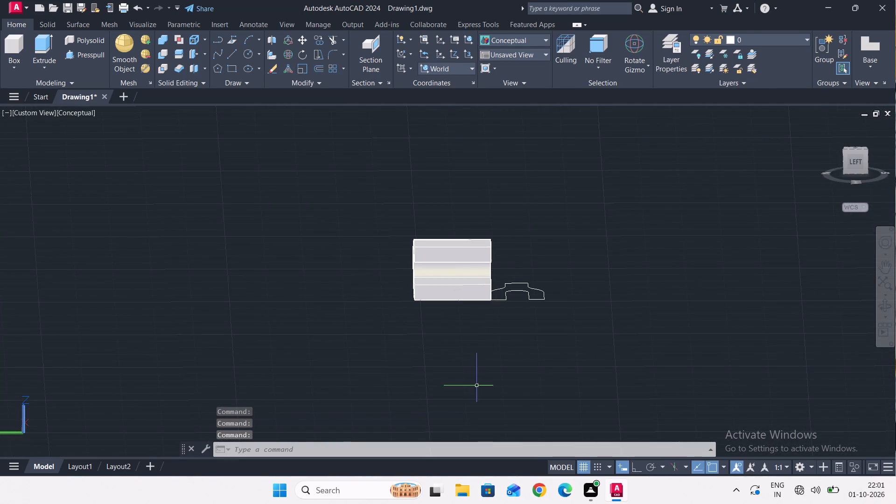
shift+middle_drag(473, 396, 468, 268)
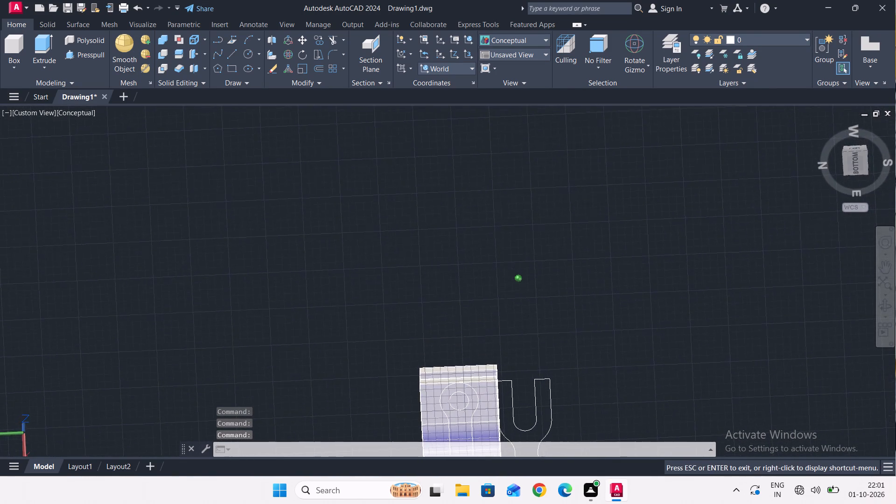
shift+middle_drag(468, 268, 406, 366)
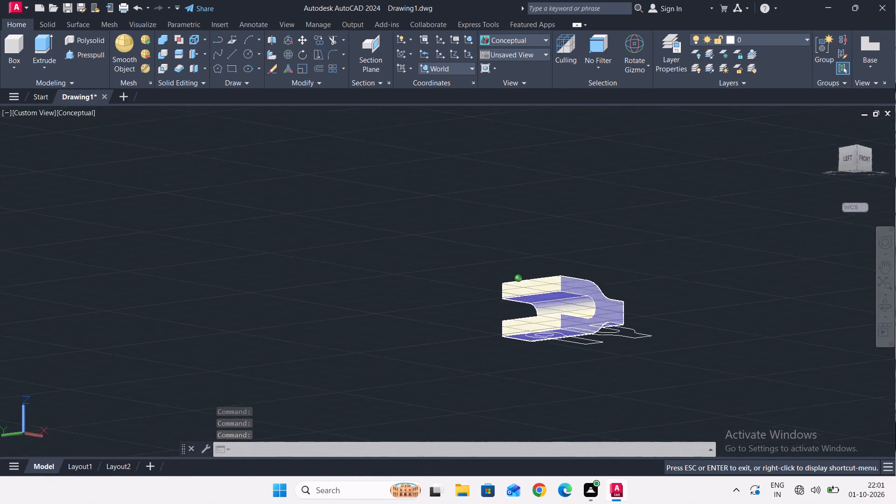
shift+middle_drag(406, 366, 434, 317)
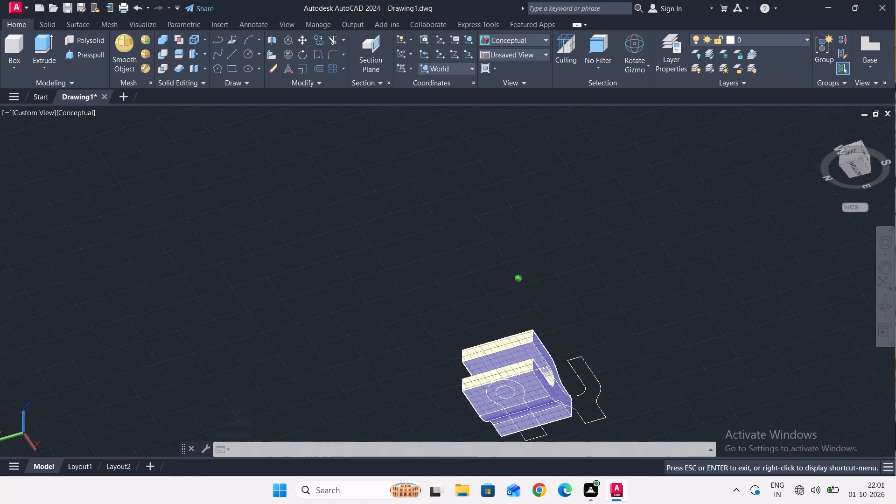
shift+middle_drag(434, 317, 489, 334)
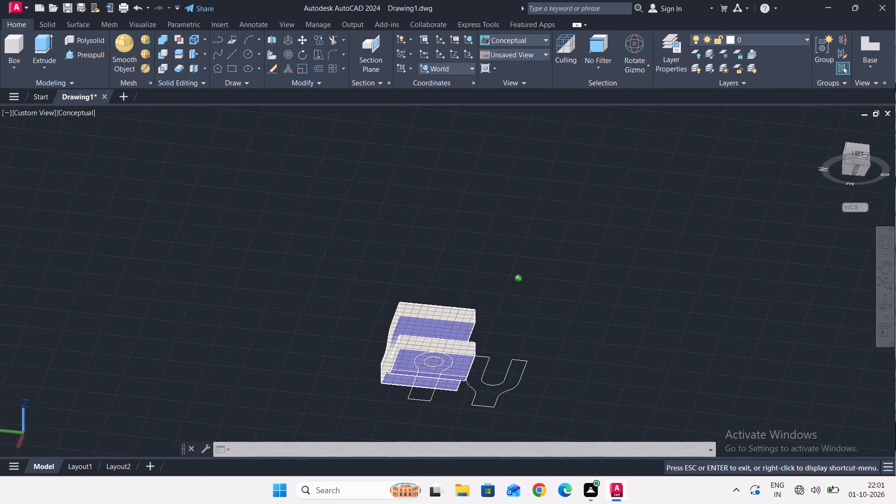
shift+middle_drag(489, 334, 535, 338)
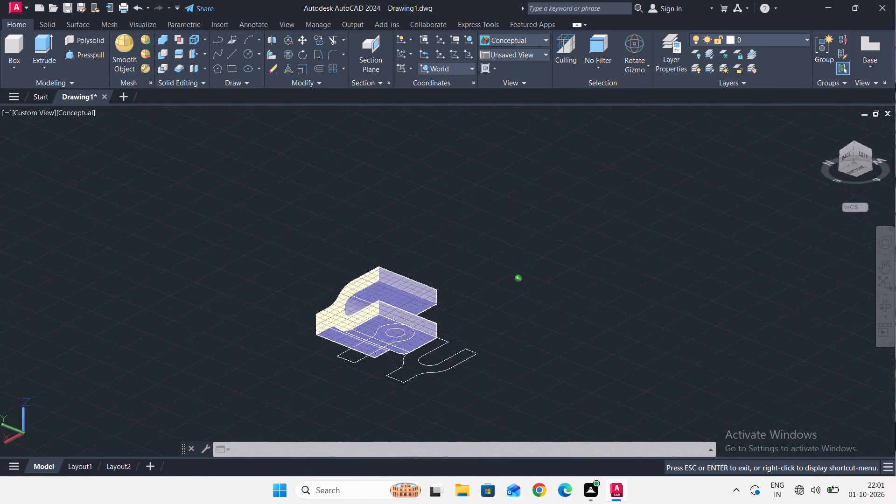
shift+middle_drag(535, 338, 531, 338)
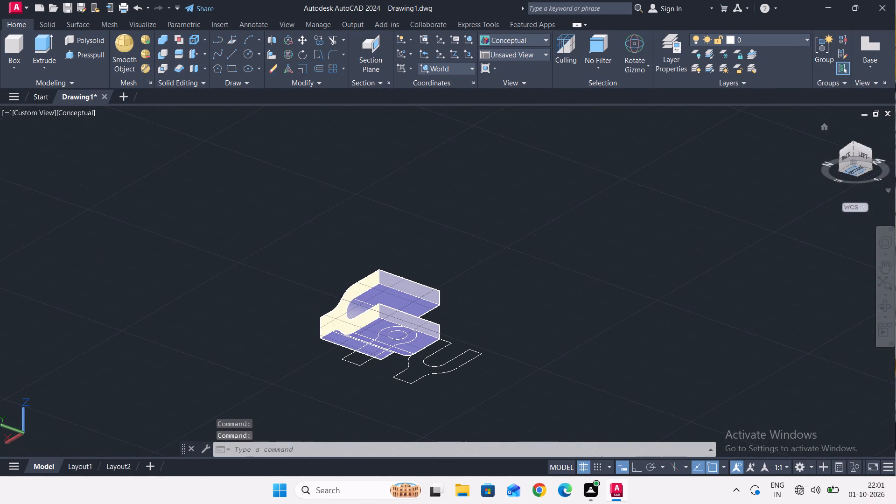
Display the model from the bottom view in the 2D Wireframe visual style.
click(855, 170)
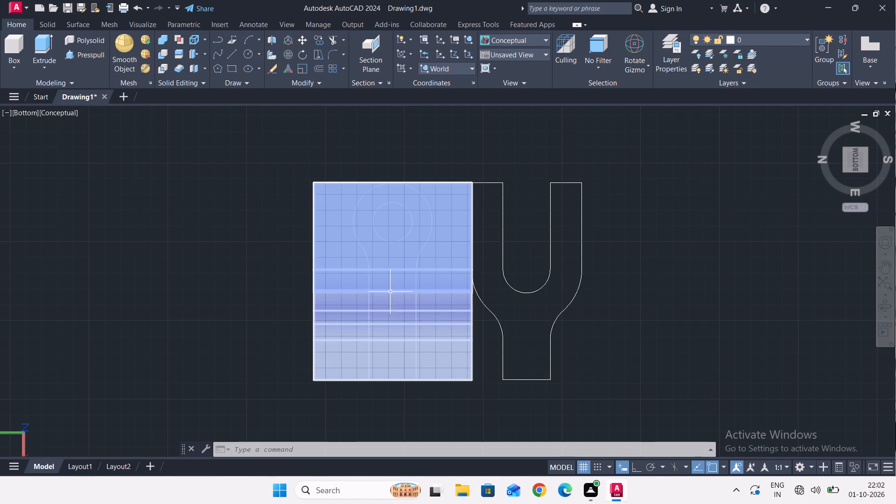
click(68, 116)
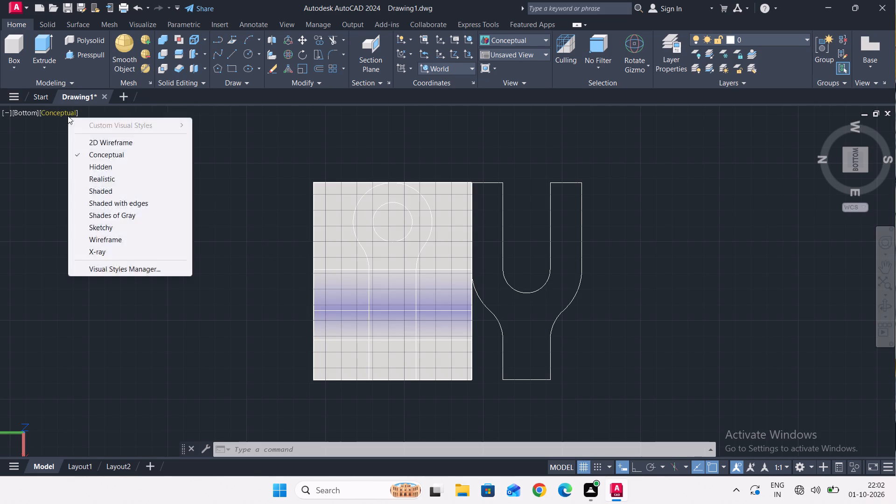
click(120, 146)
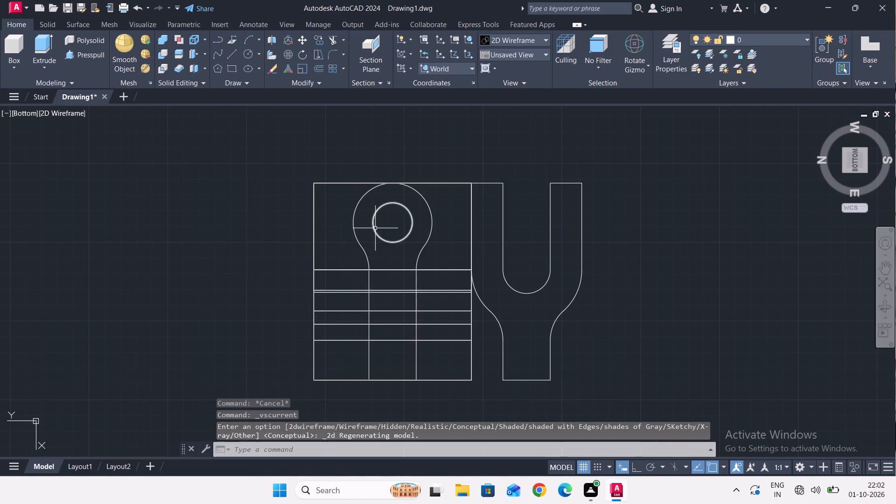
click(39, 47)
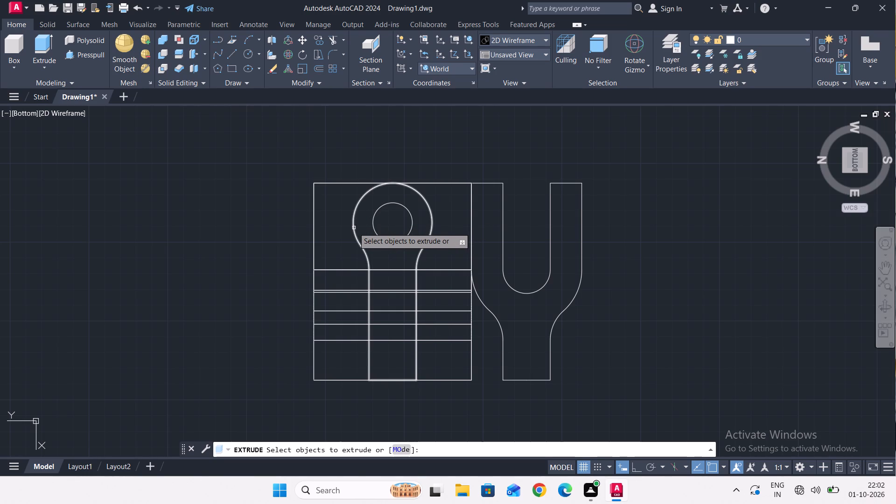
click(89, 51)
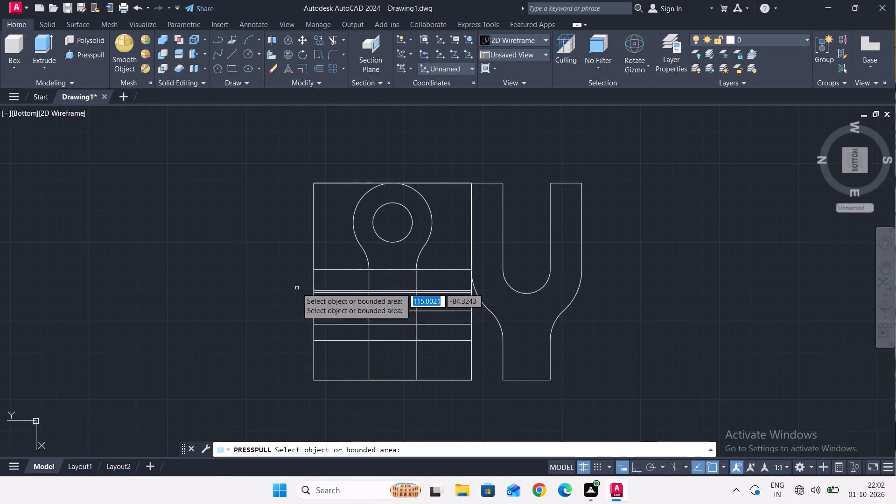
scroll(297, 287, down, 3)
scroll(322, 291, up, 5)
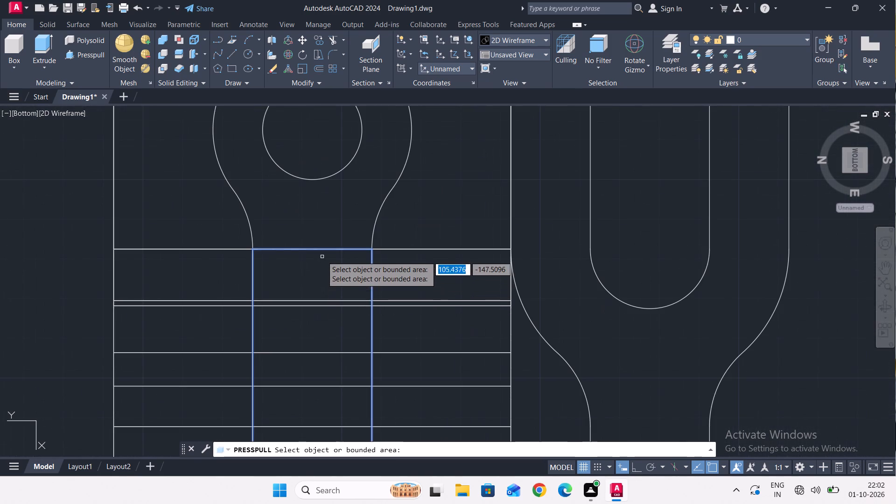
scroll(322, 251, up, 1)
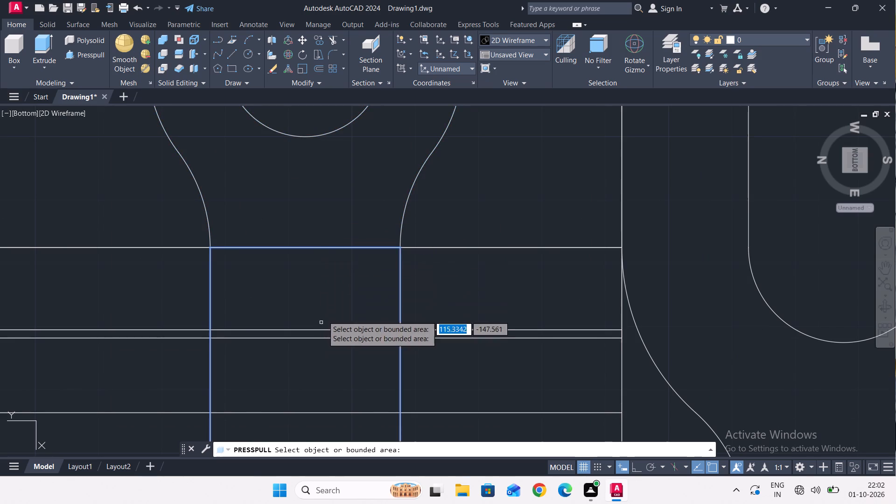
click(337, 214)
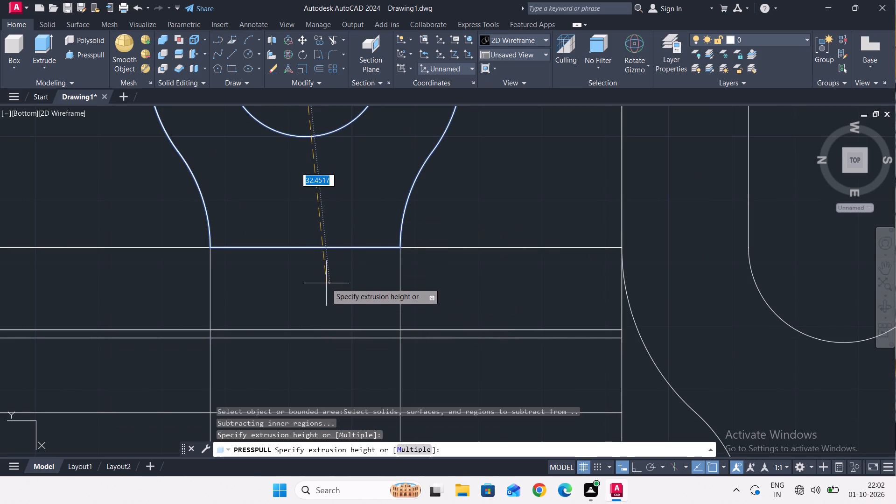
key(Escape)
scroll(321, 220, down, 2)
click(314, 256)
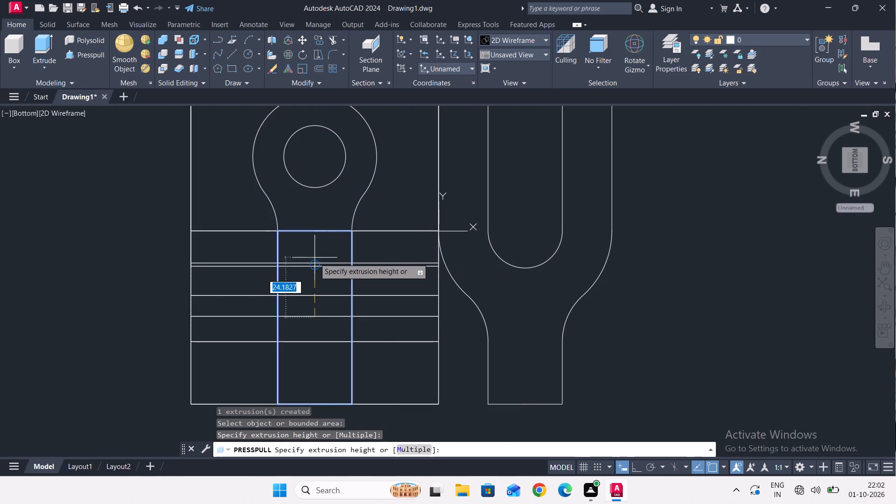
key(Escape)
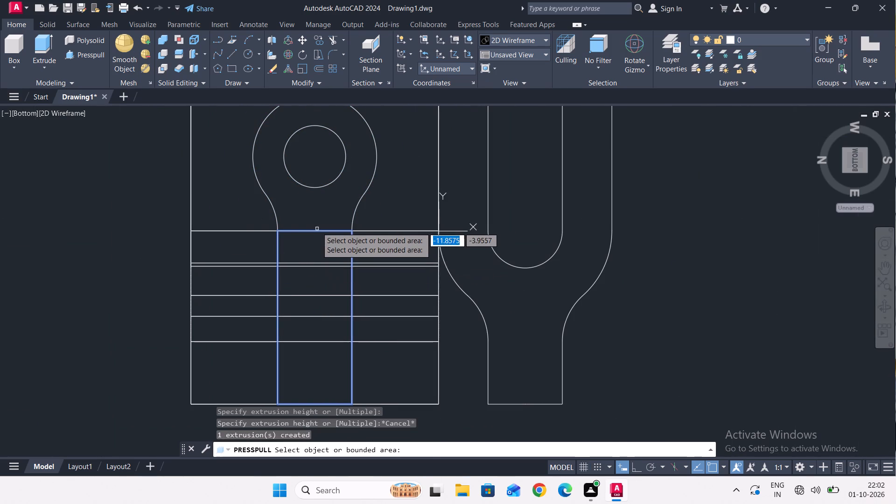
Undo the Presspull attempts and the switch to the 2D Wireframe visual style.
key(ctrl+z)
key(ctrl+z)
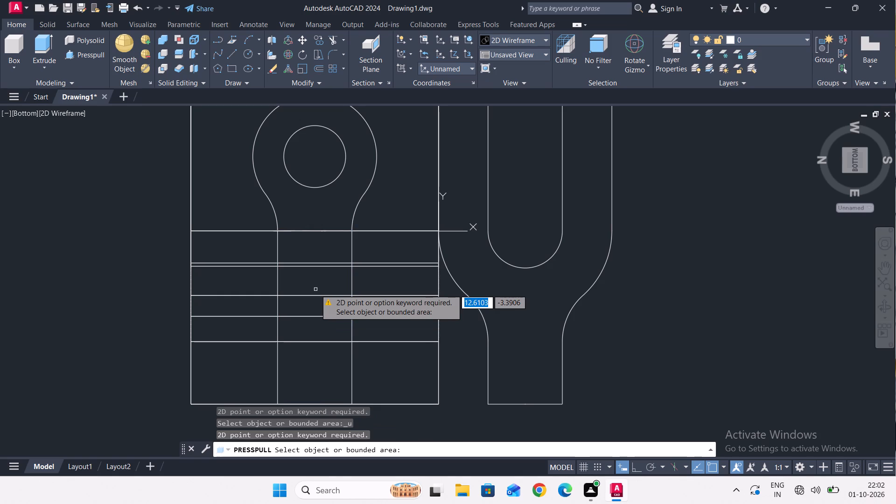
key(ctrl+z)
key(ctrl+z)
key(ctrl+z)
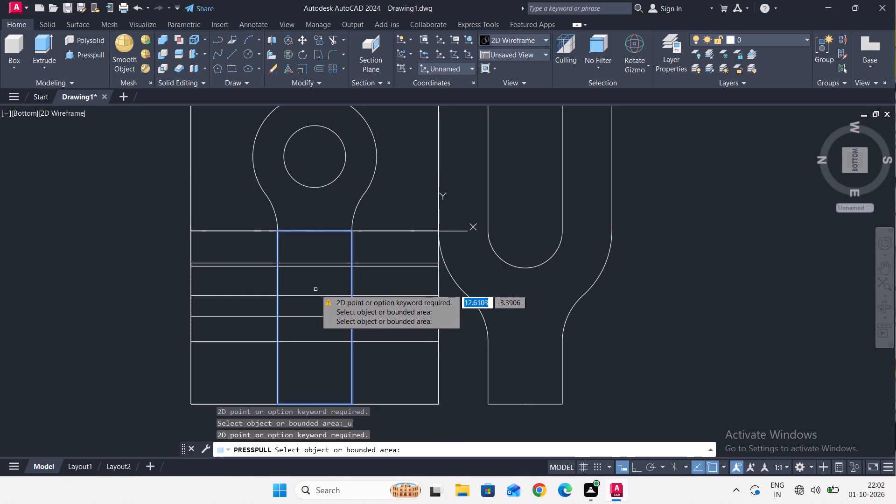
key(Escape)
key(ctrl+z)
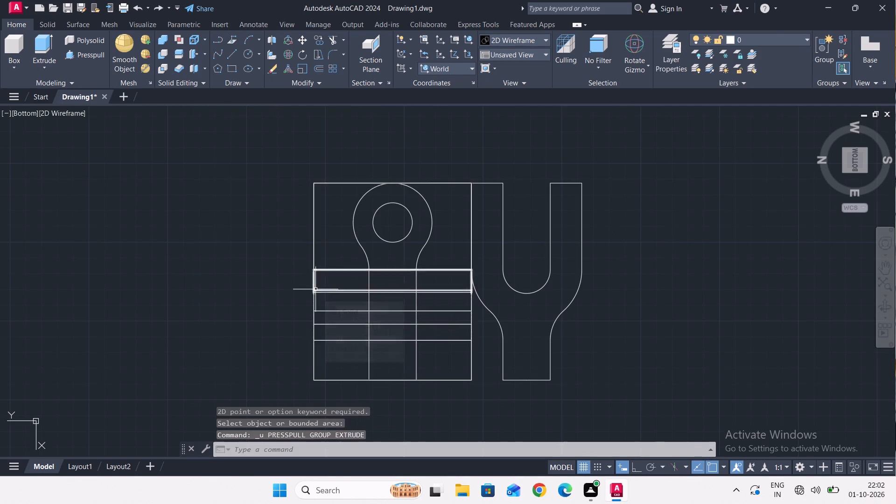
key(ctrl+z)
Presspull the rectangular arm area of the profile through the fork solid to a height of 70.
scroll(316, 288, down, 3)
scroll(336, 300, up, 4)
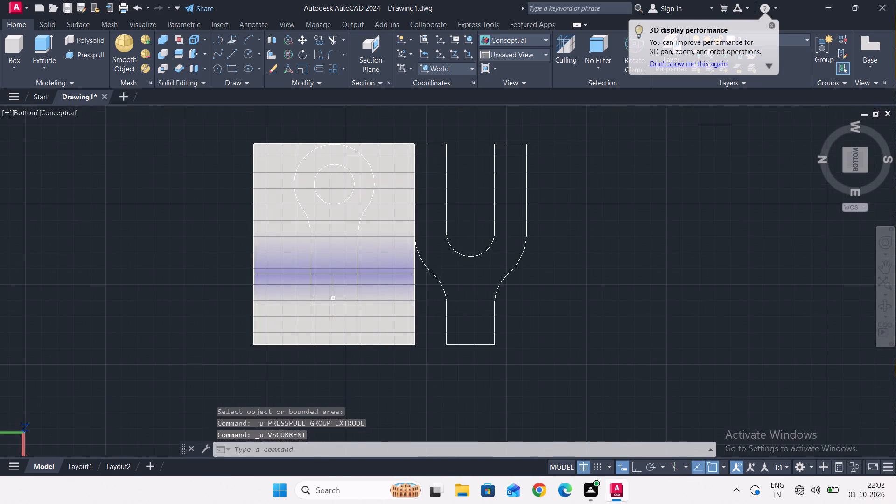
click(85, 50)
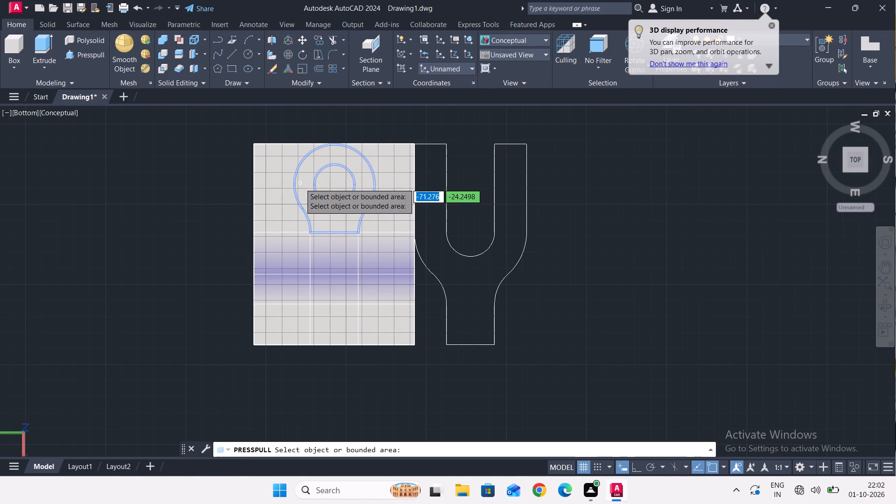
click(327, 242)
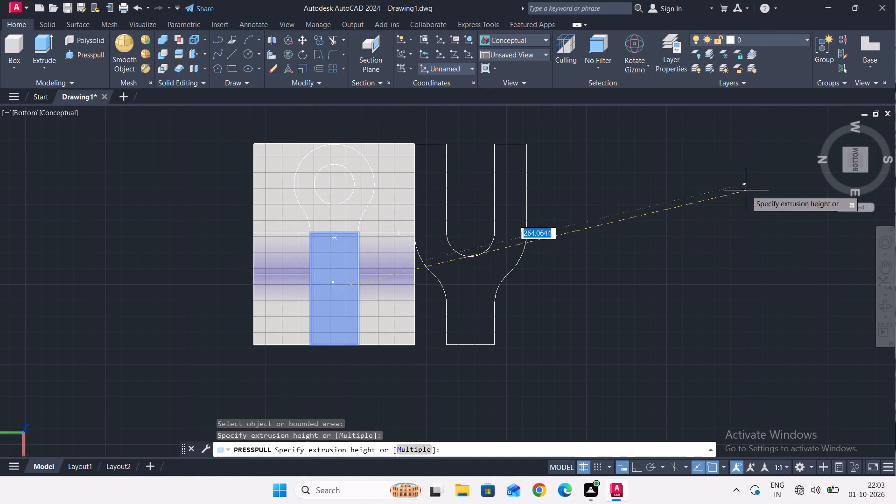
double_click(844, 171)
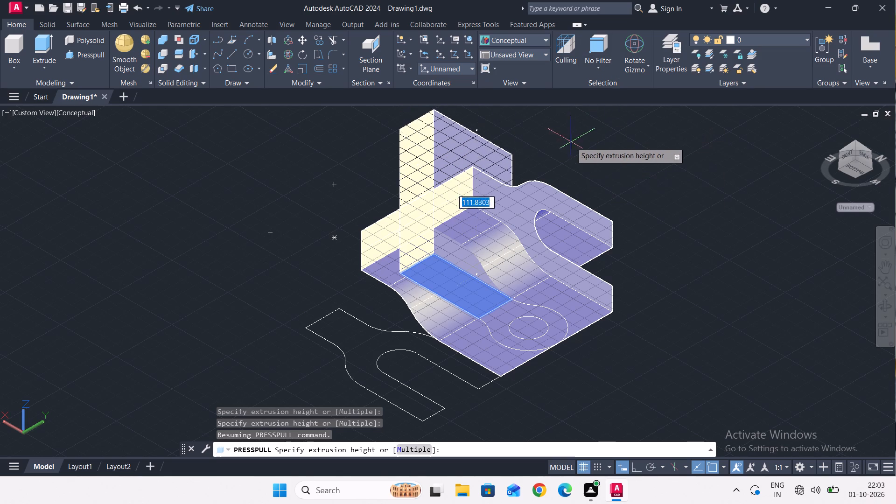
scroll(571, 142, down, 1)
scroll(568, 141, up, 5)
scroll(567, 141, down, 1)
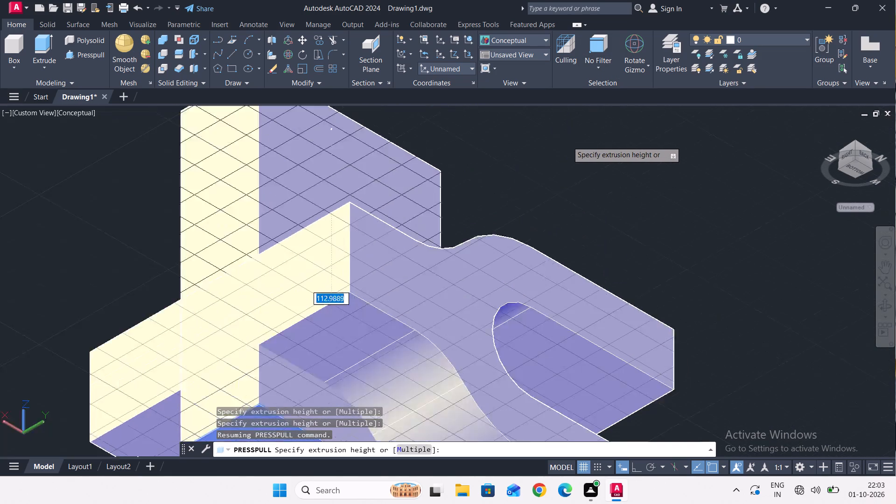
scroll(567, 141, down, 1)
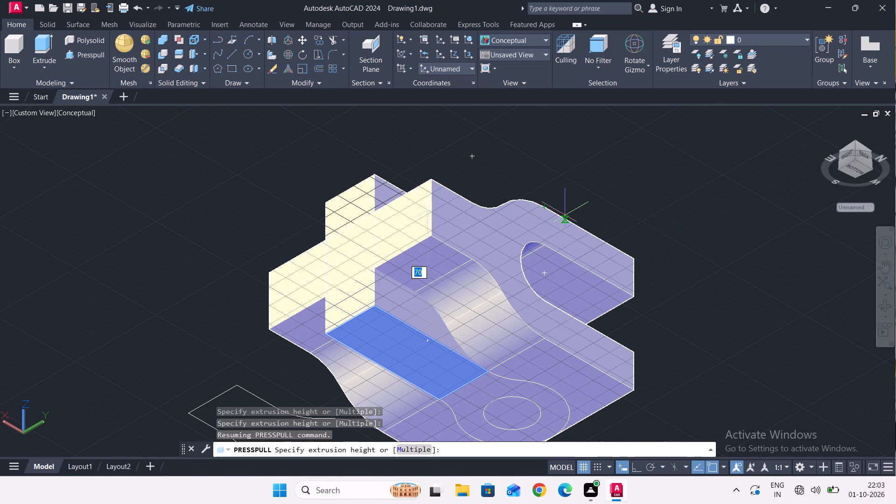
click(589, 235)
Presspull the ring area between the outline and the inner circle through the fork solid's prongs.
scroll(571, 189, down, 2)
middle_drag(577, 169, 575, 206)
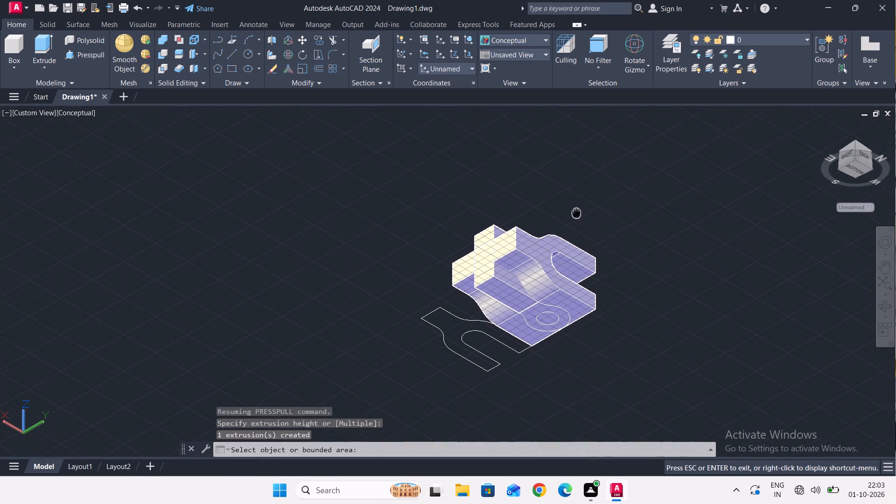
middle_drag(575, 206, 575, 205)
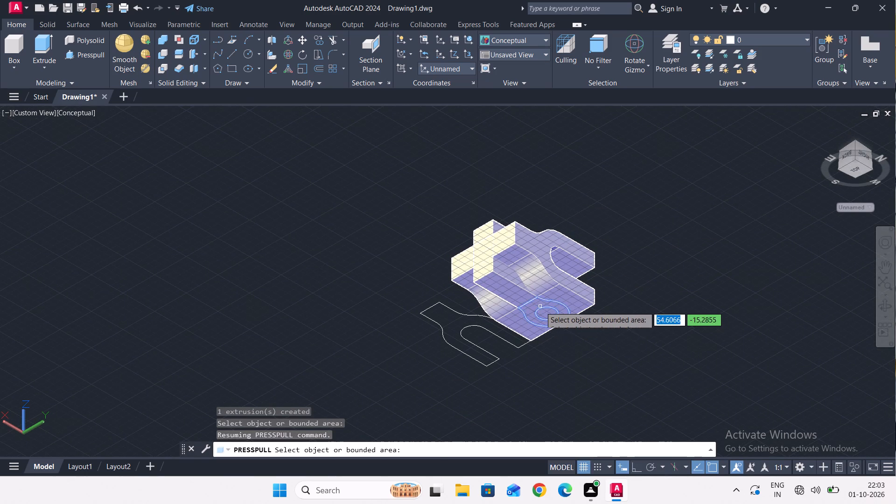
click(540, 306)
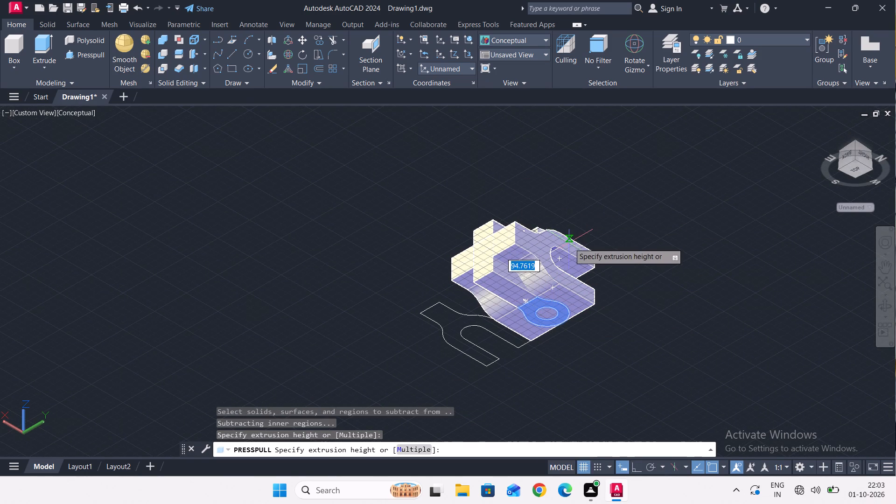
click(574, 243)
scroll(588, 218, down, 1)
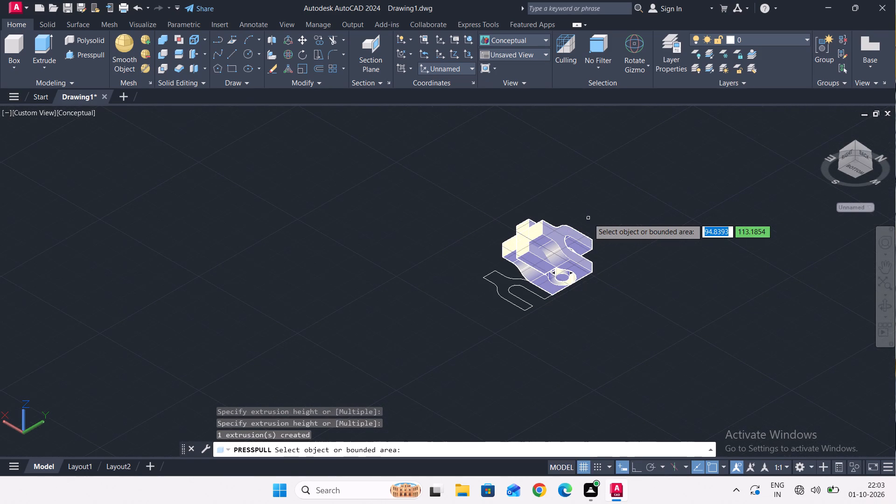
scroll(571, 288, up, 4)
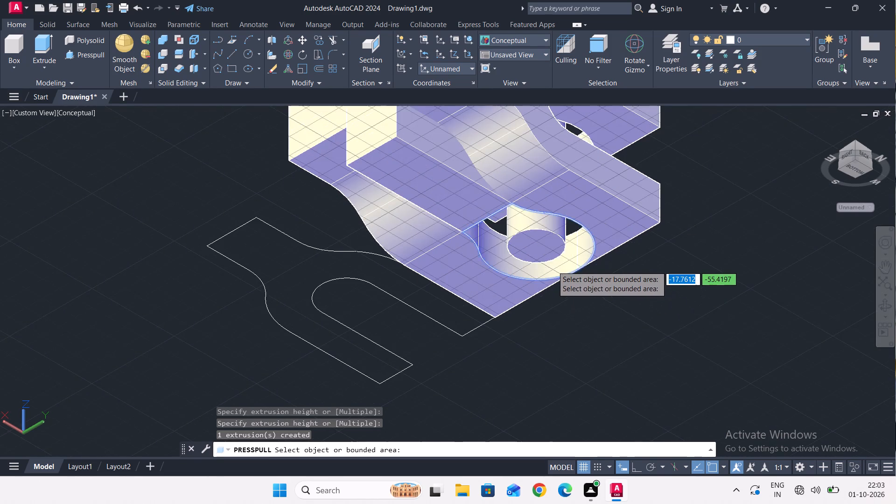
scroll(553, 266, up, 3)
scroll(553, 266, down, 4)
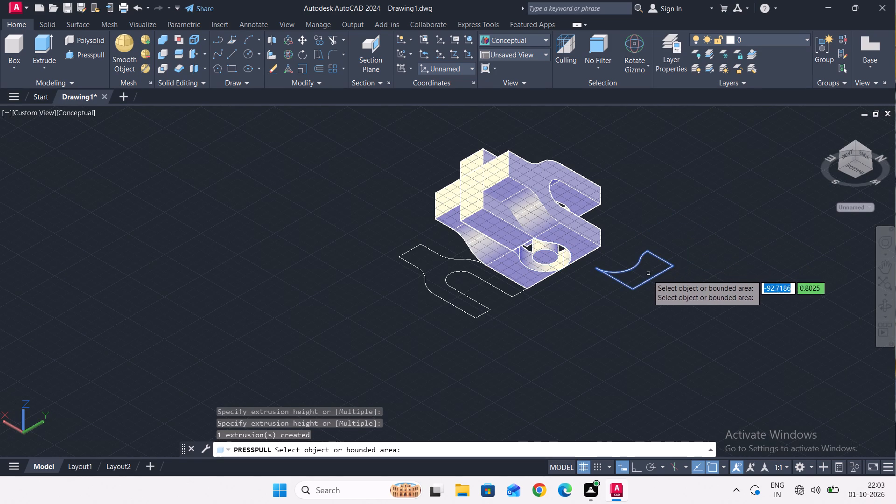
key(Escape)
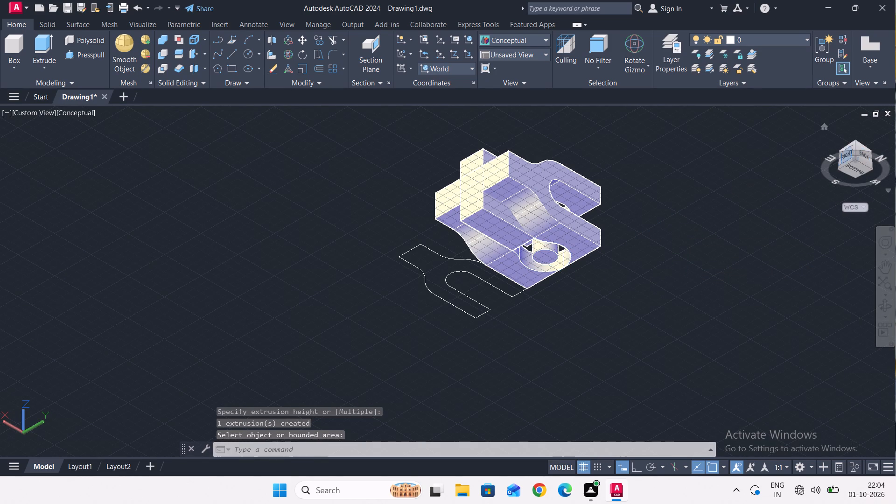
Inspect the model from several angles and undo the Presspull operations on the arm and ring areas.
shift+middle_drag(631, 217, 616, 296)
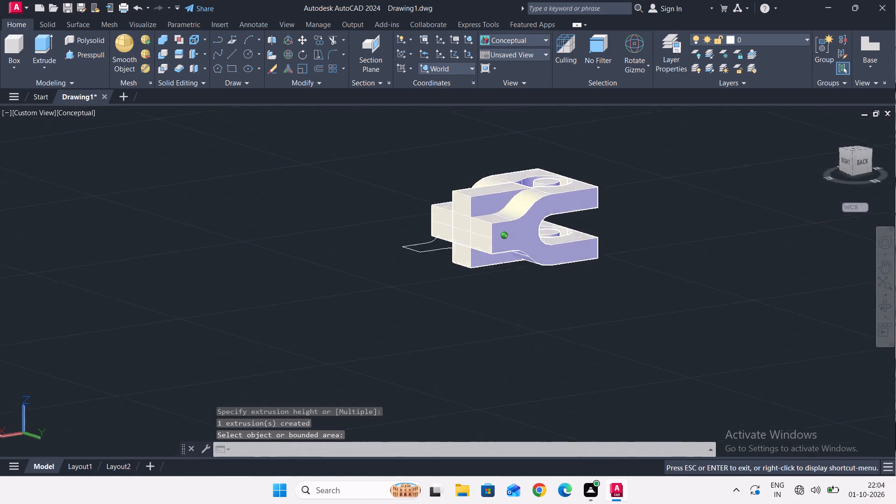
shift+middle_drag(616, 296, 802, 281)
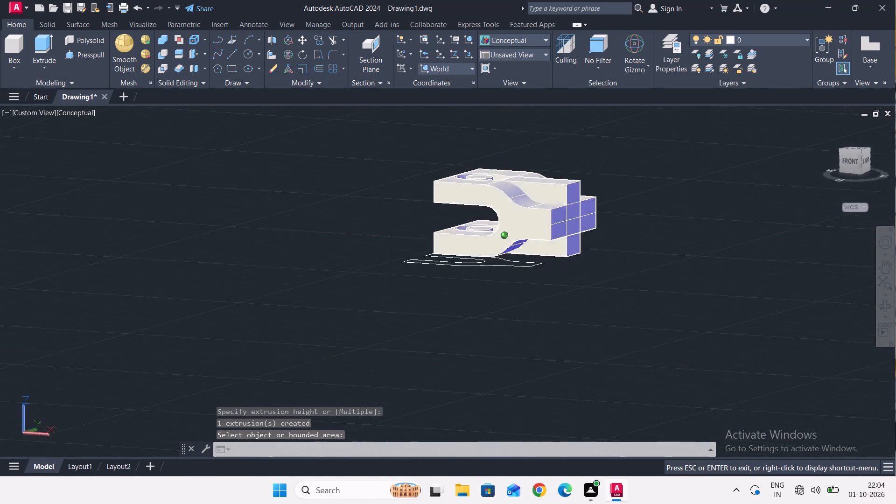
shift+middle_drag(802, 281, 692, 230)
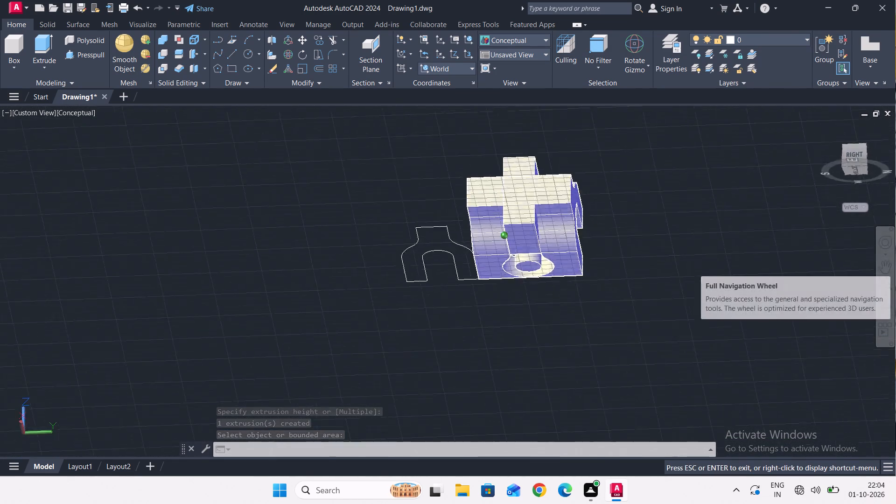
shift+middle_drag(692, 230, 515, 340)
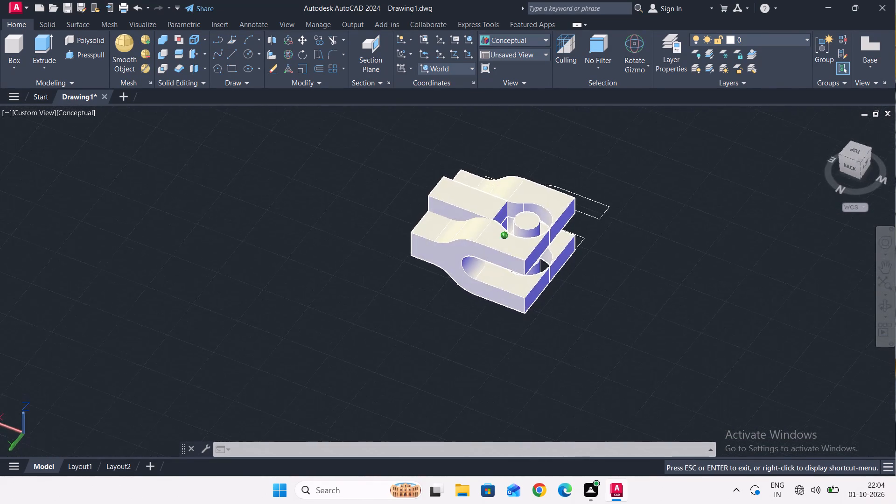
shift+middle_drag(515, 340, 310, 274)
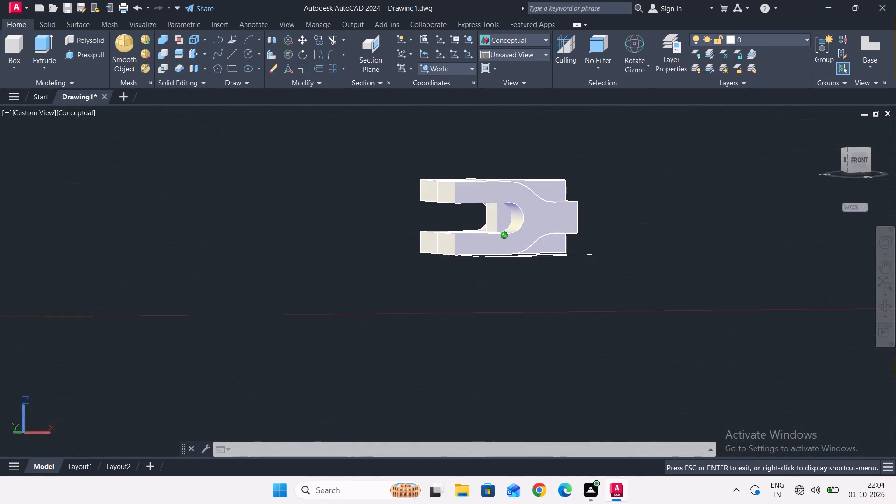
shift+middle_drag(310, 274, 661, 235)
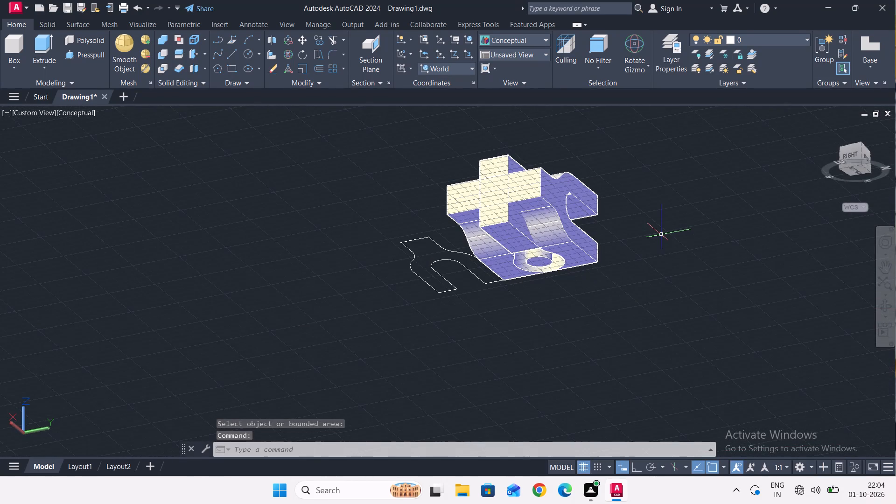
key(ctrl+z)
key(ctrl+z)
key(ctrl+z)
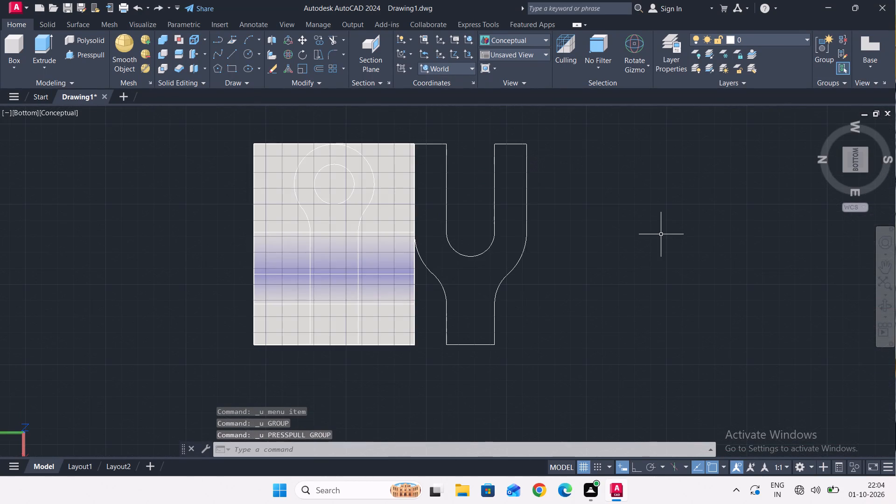
Undo the view changes and the move that placed the ring-and-arm profile on the fork solid.
key(ctrl+z)
key(ctrl+z)
key(ctrl+z)
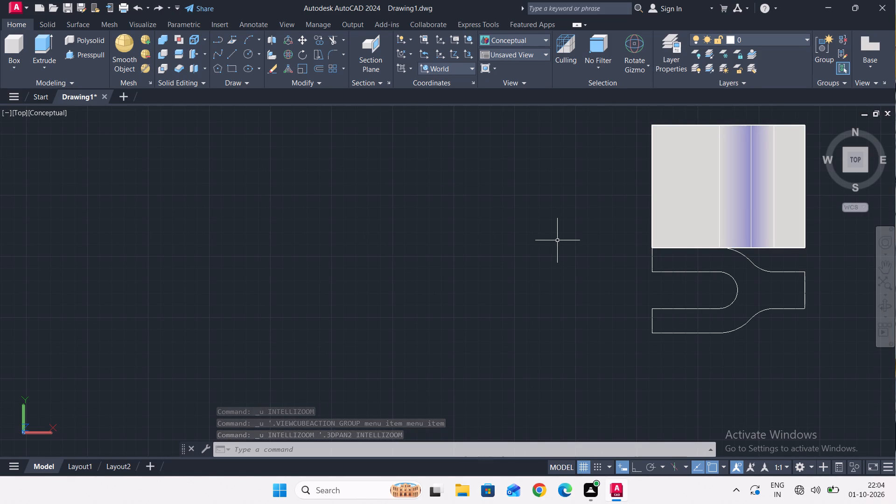
key(ctrl+z)
key(ctrl+z)
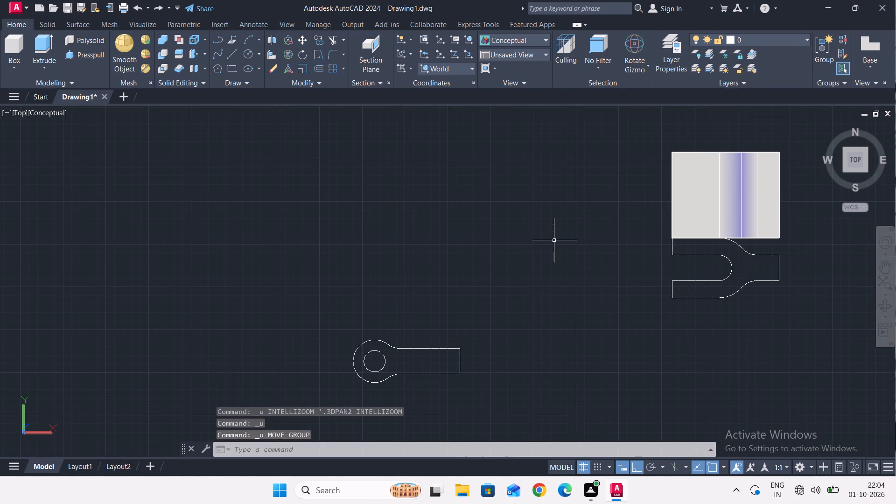
Move the ring-and-arm profile in the Front view, ortho off, from its ring-end point to the outer top corner of the fork's upper prong.
scroll(407, 362, up, 2)
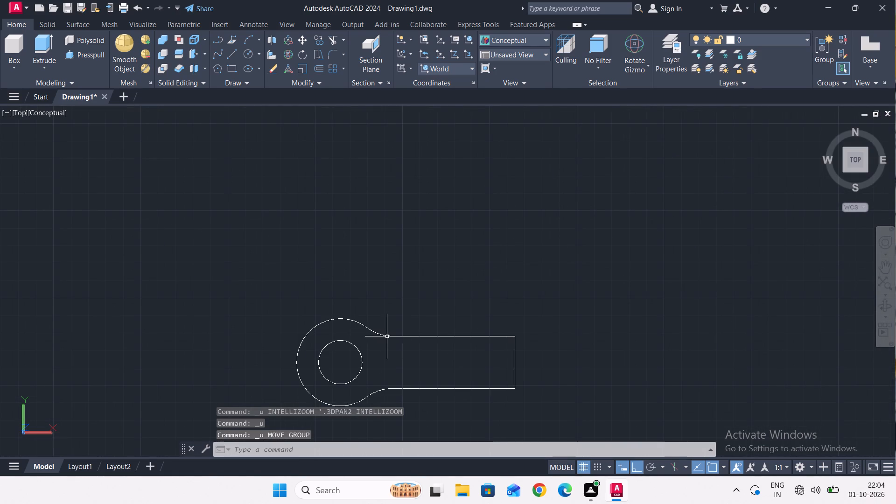
scroll(452, 331, down, 2)
drag(493, 393, 462, 350)
click(318, 250)
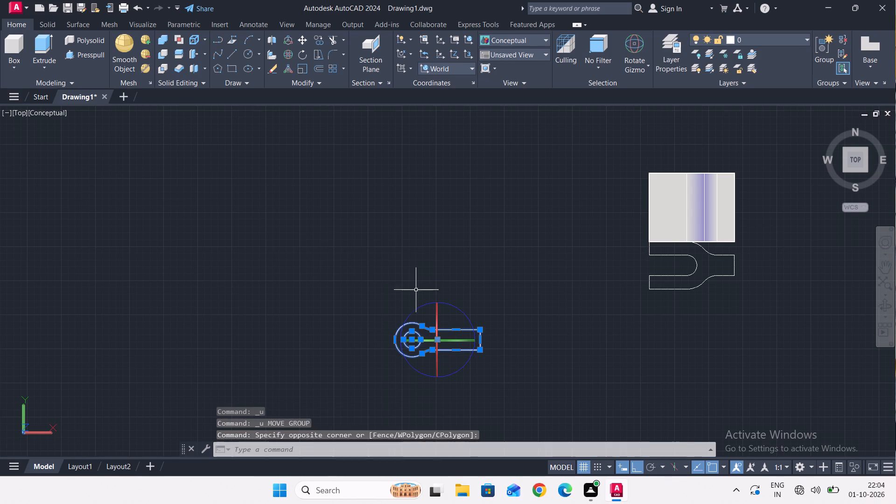
scroll(699, 267, up, 1)
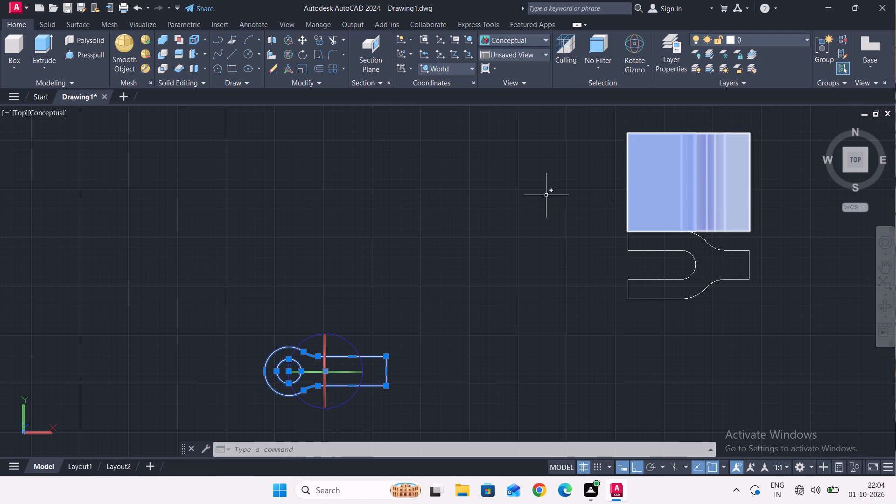
middle_drag(528, 186, 302, 219)
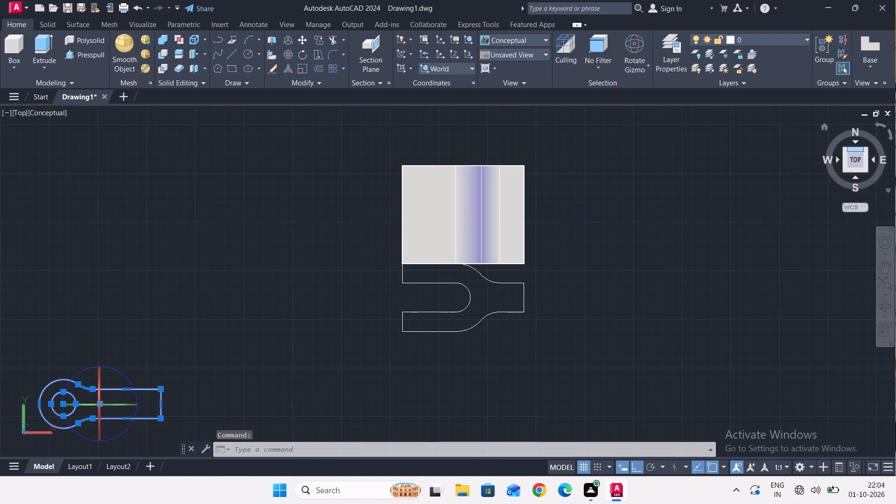
double_click(857, 177)
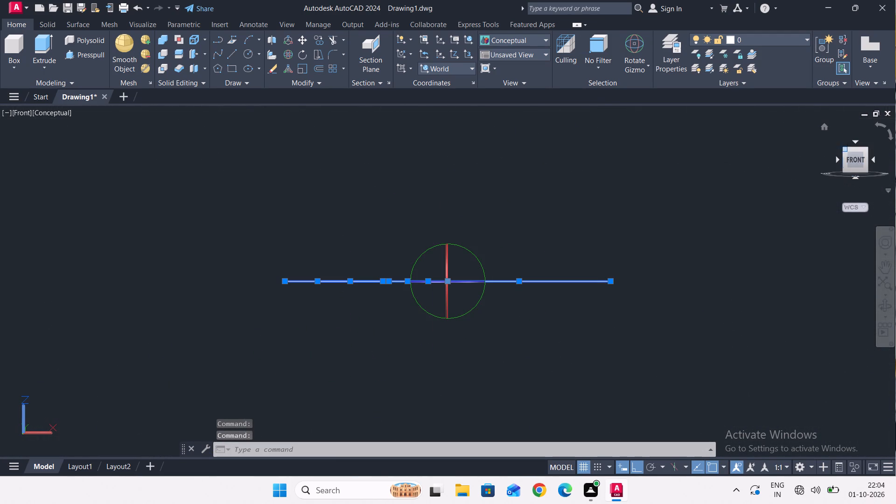
click(852, 140)
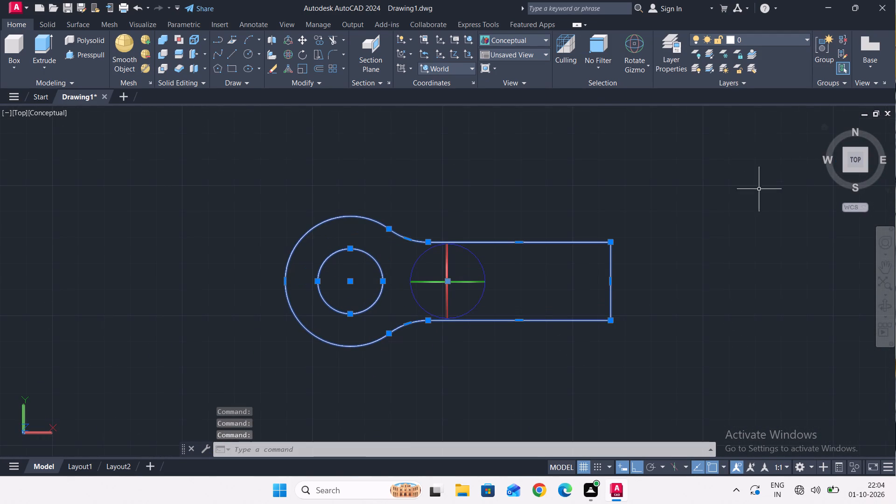
click(854, 177)
scroll(717, 194, down, 3)
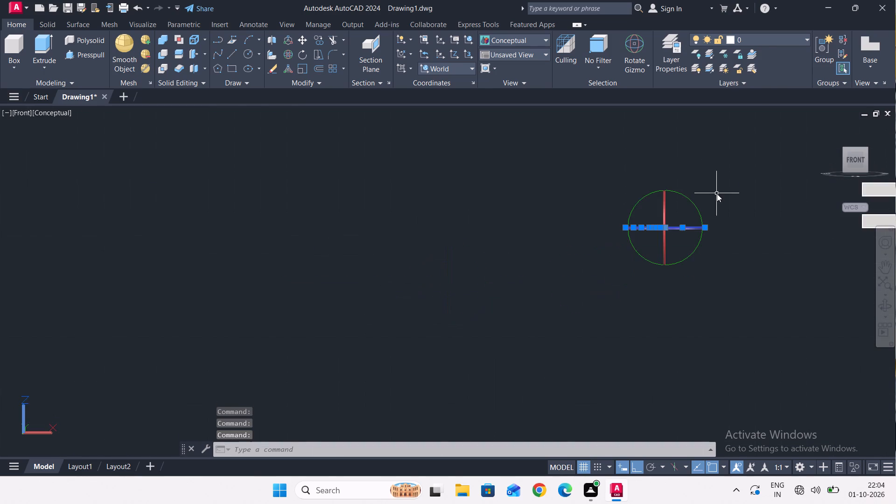
scroll(733, 197, down, 3)
scroll(771, 206, up, 3)
scroll(632, 204, up, 3)
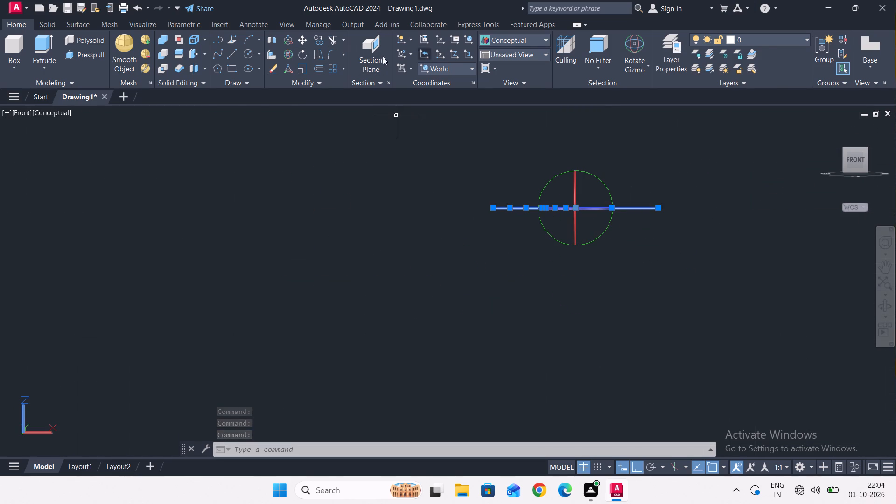
click(299, 38)
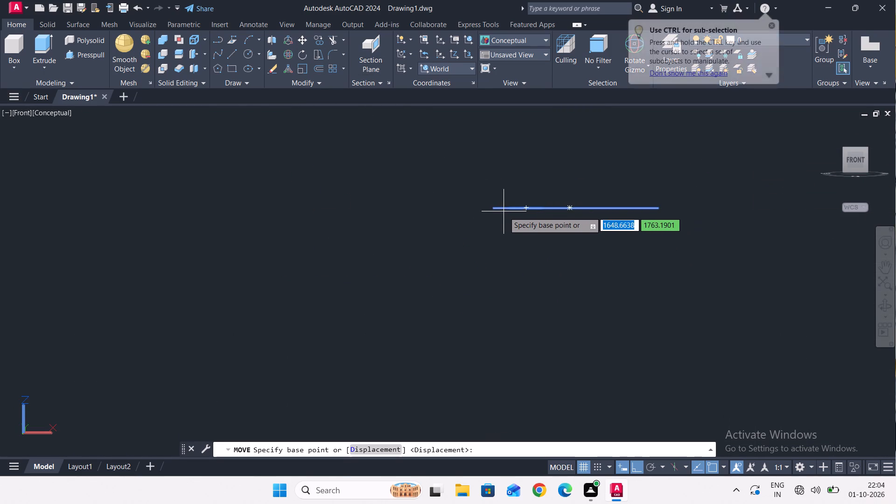
scroll(496, 208, up, 5)
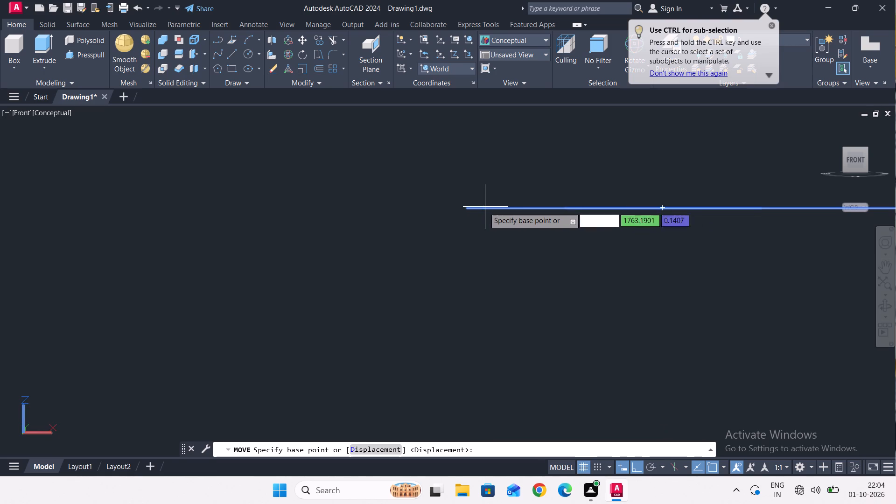
click(466, 208)
scroll(517, 176, down, 4)
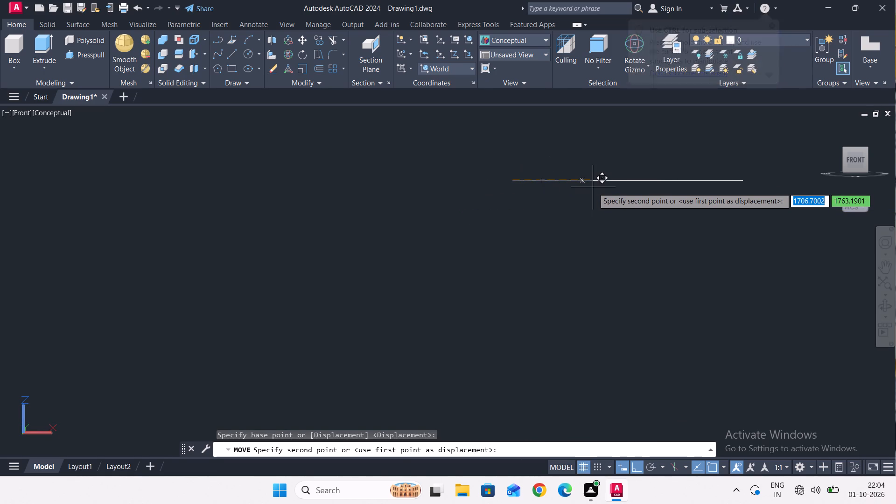
key(F8)
scroll(591, 189, down, 3)
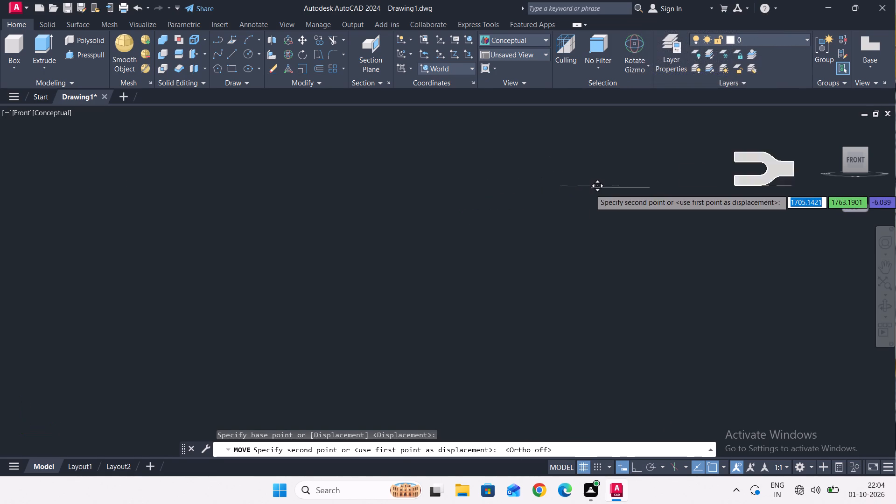
scroll(686, 166, up, 8)
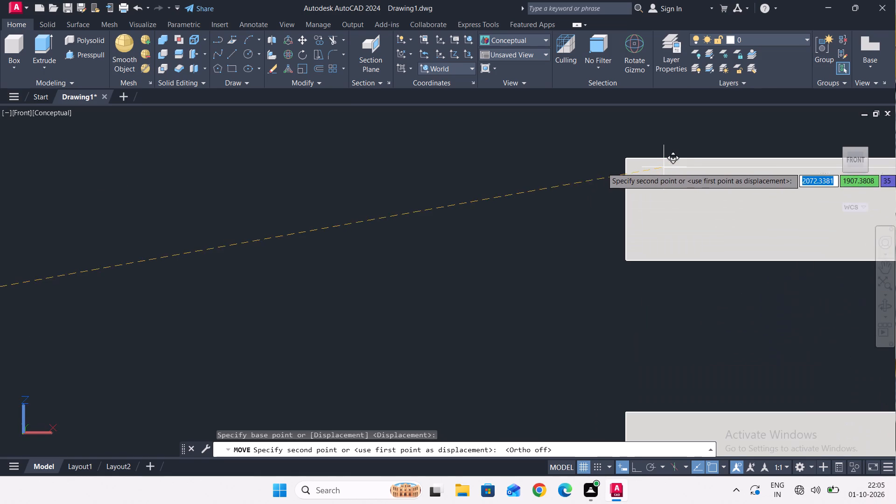
click(625, 159)
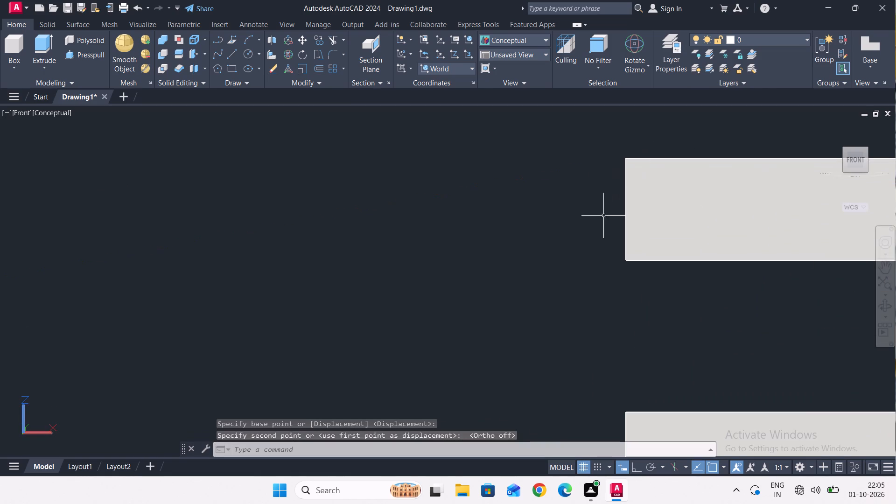
Show the fork solid and placed profile from an angled top view in the 2D Wireframe visual style.
scroll(616, 190, down, 3)
middle_drag(651, 152, 658, 188)
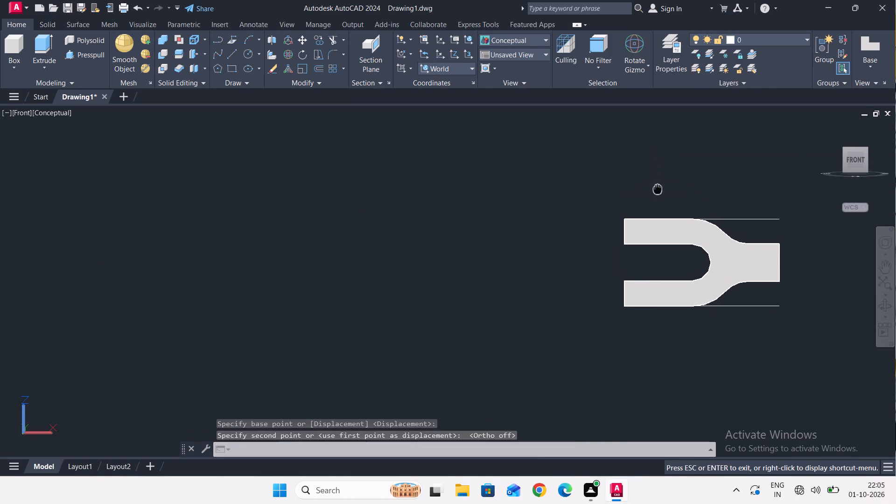
middle_drag(658, 188, 661, 203)
shift+middle_drag(660, 177, 664, 239)
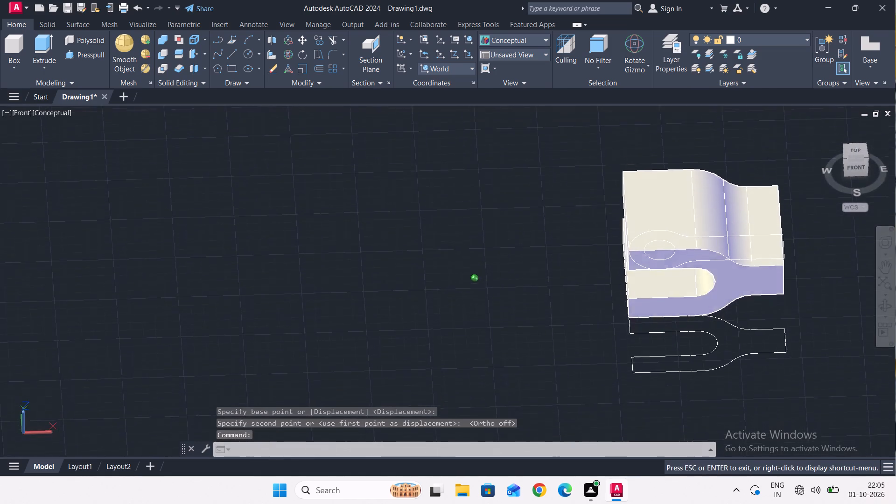
shift+middle_drag(664, 239, 665, 275)
scroll(671, 295, up, 2)
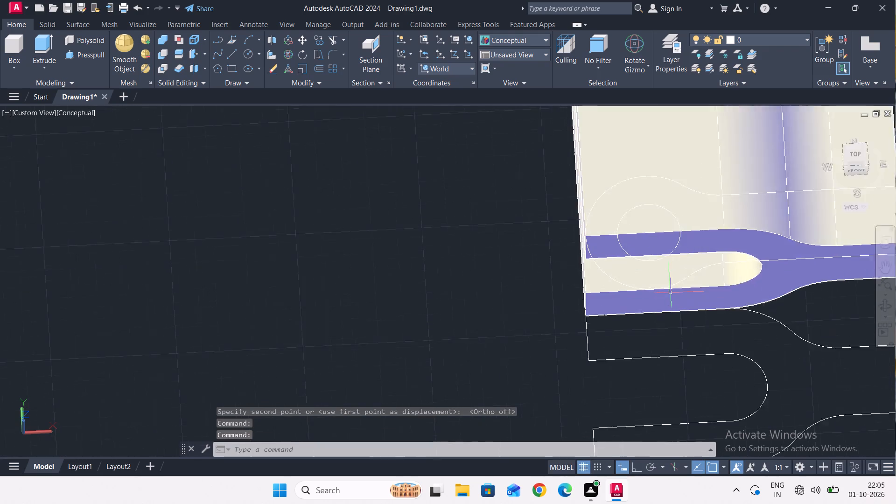
scroll(671, 292, up, 1)
click(68, 110)
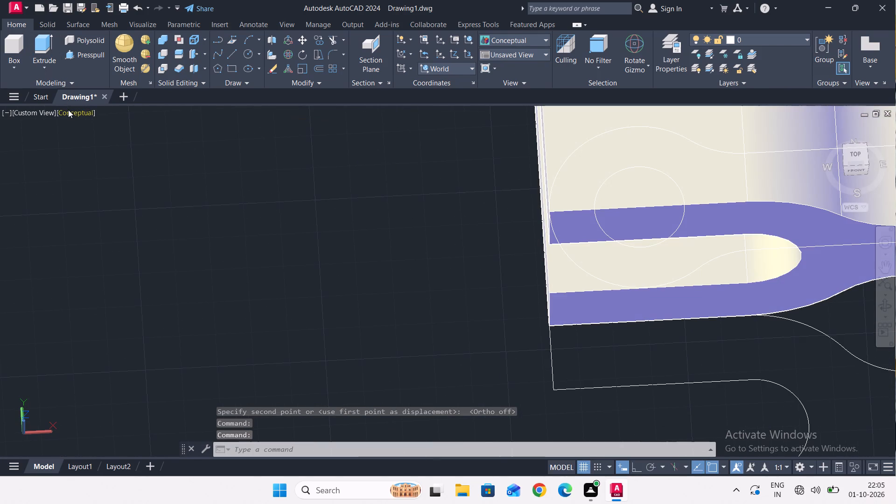
click(114, 147)
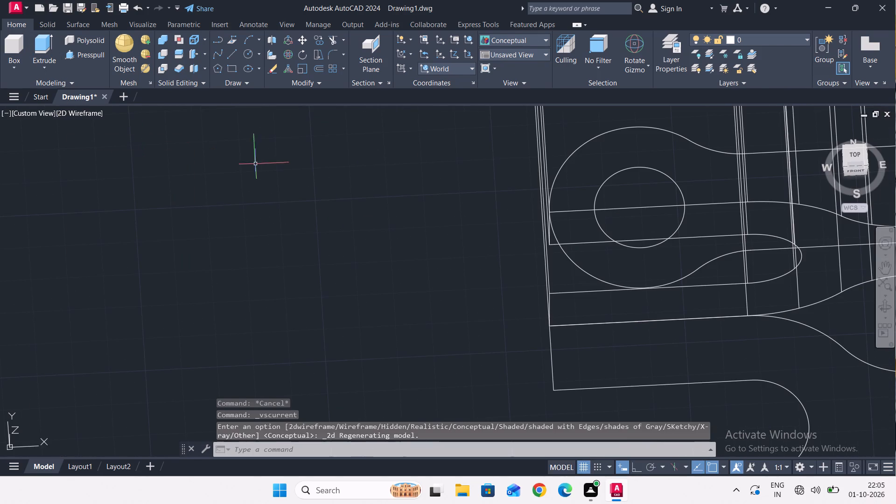
Move the profile's outline and inner circle from the ring's outer quadrant to the midpoint of the upper prong's top end edge.
click(599, 280)
click(604, 232)
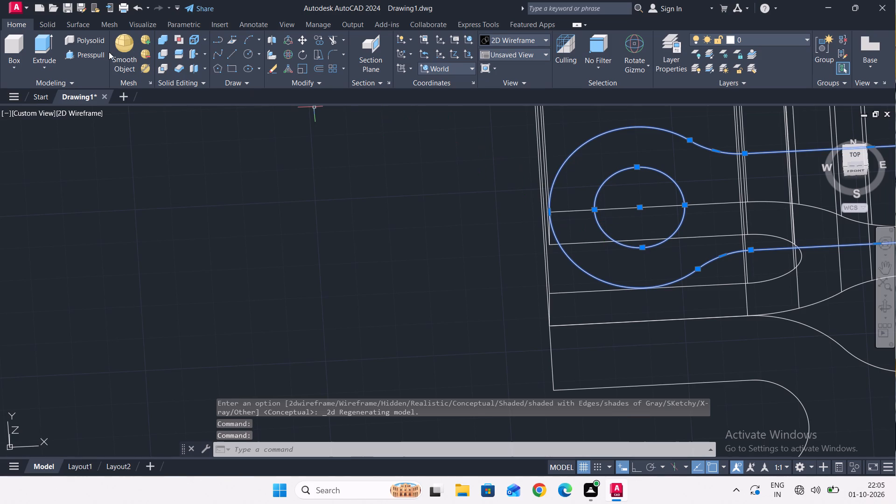
click(305, 36)
drag(549, 212, 549, 207)
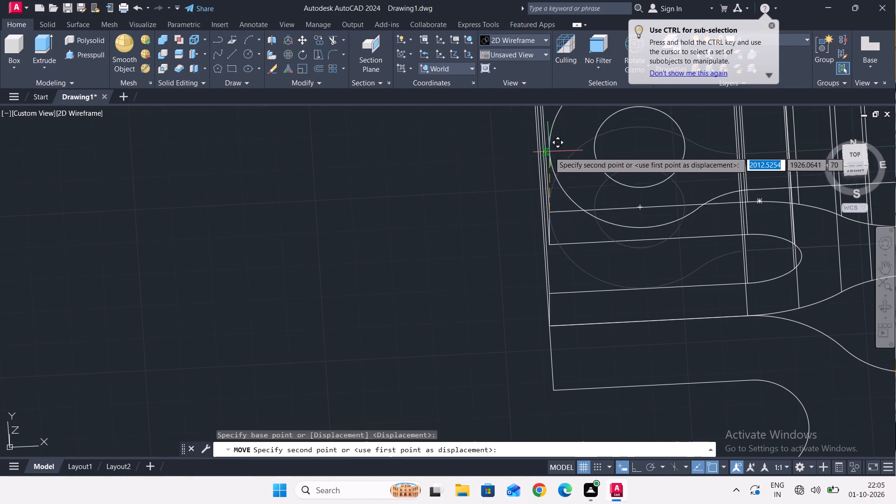
scroll(549, 152, down, 4)
scroll(551, 143, up, 4)
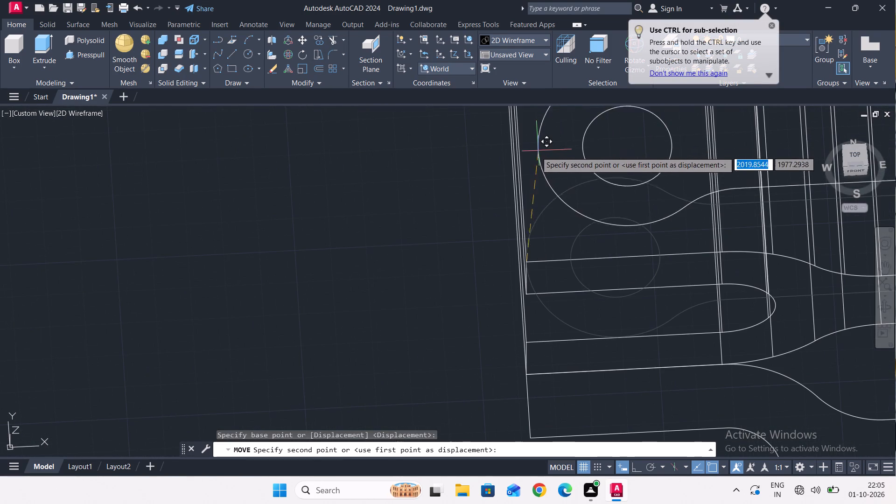
scroll(517, 182, down, 3)
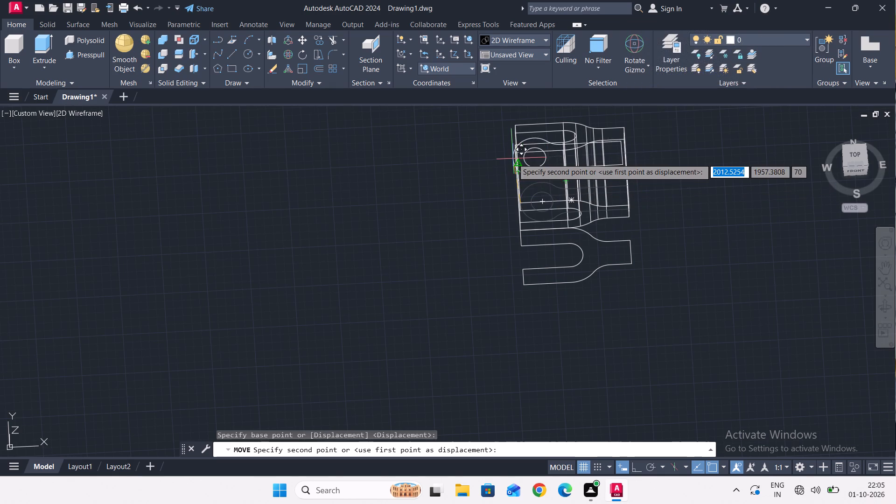
scroll(512, 159, up, 5)
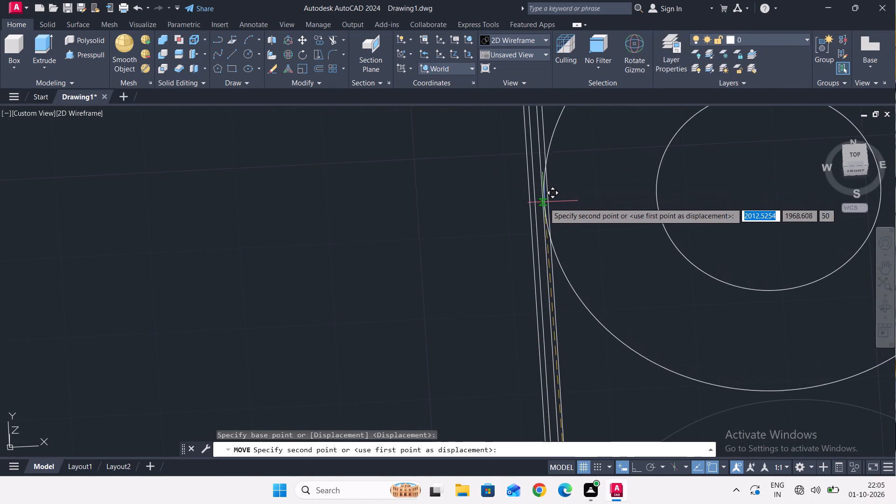
click(546, 210)
Orbit to a view of the fork's front and top, and set the visual style to Conceptual.
scroll(570, 213, down, 4)
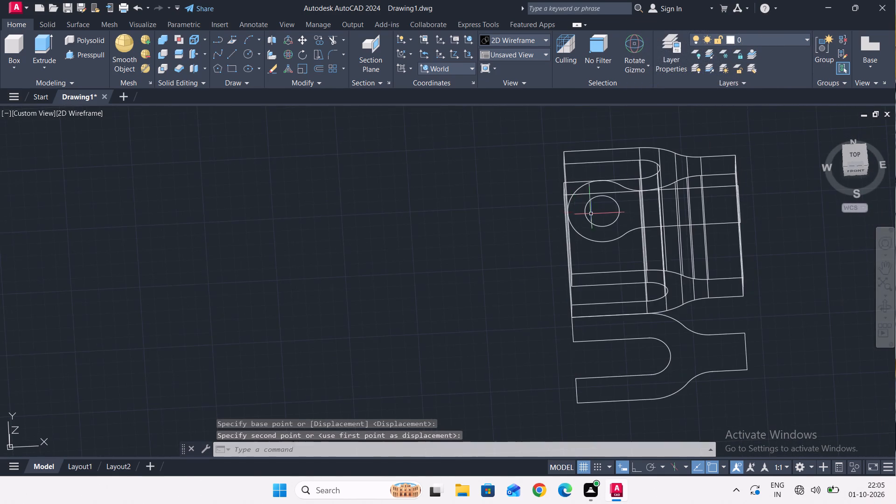
scroll(606, 217, down, 2)
middle_drag(566, 225, 569, 224)
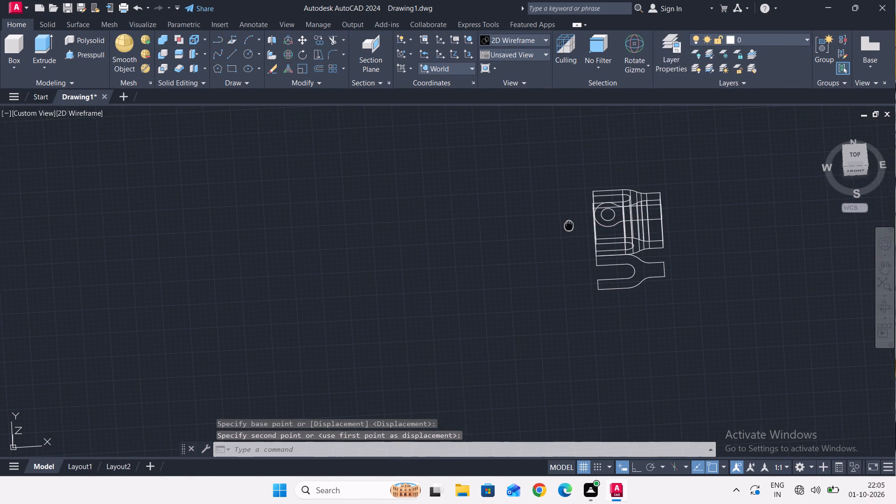
middle_drag(569, 224, 577, 221)
middle_drag(585, 253, 602, 245)
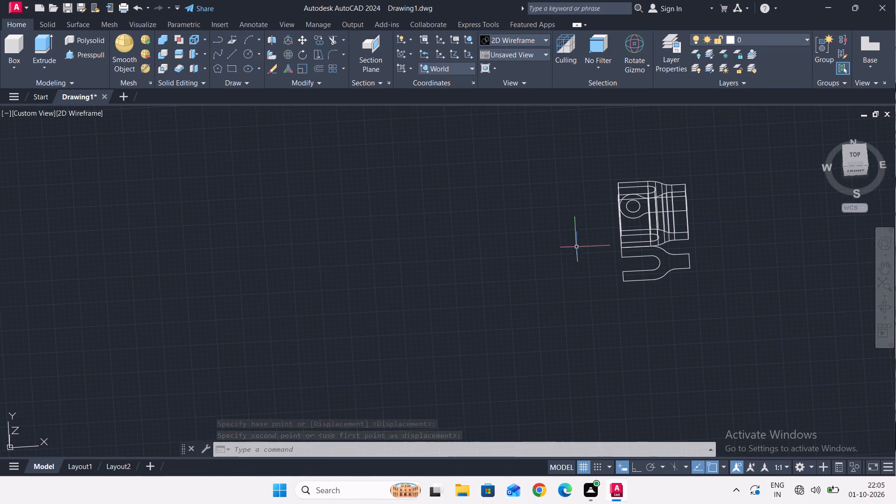
shift+middle_drag(575, 248, 650, 175)
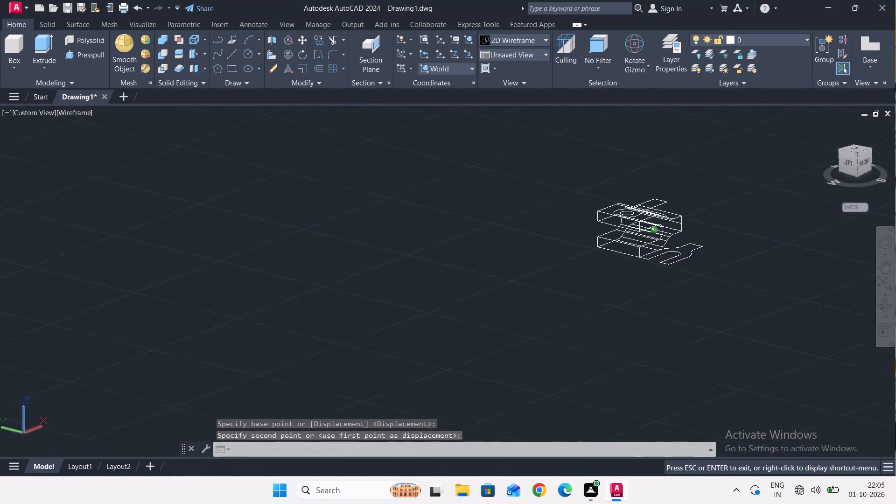
shift+middle_drag(650, 175, 525, 225)
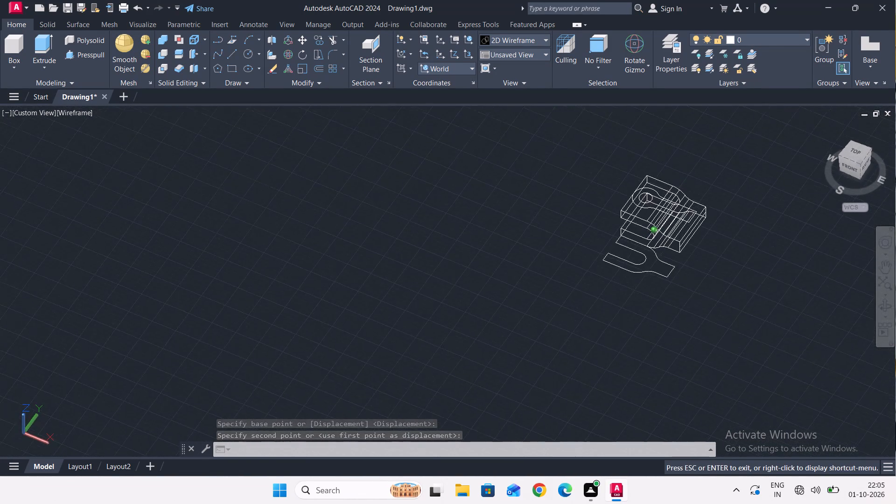
shift+middle_drag(525, 225, 524, 225)
scroll(665, 197, up, 3)
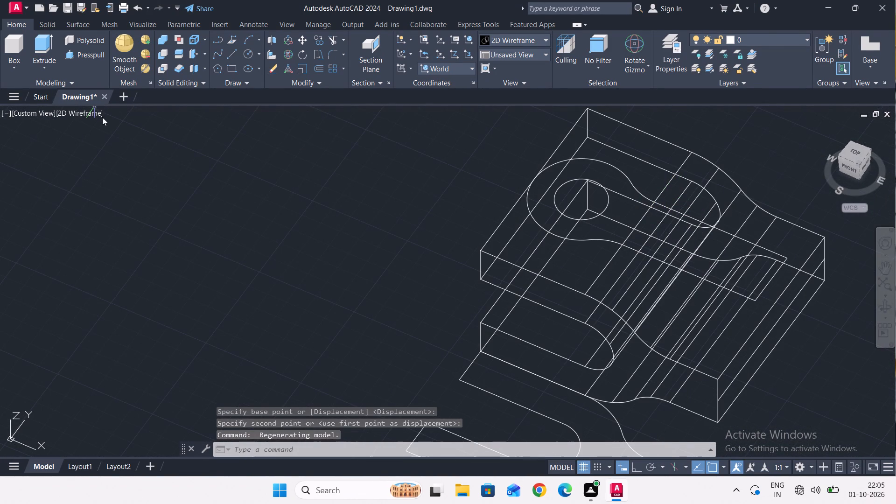
click(100, 113)
click(148, 157)
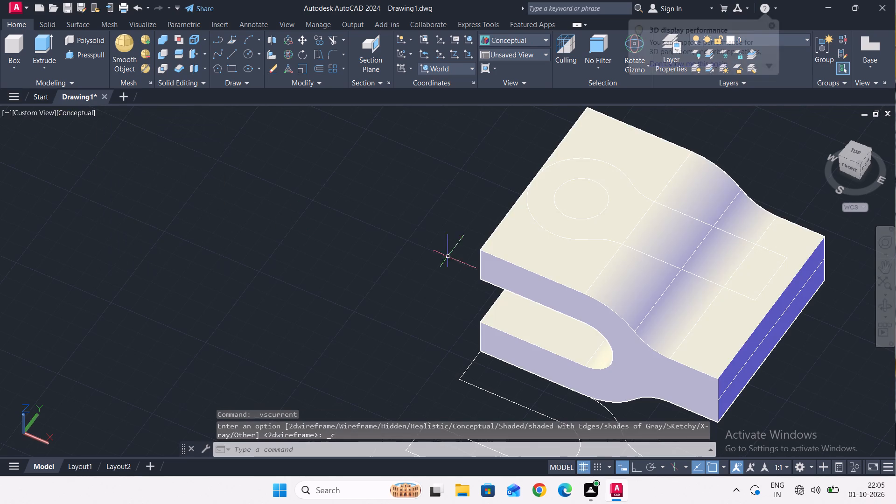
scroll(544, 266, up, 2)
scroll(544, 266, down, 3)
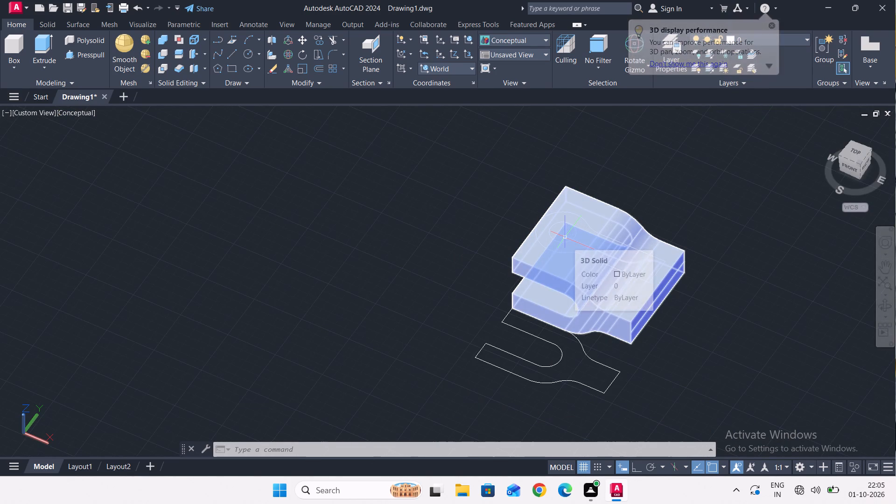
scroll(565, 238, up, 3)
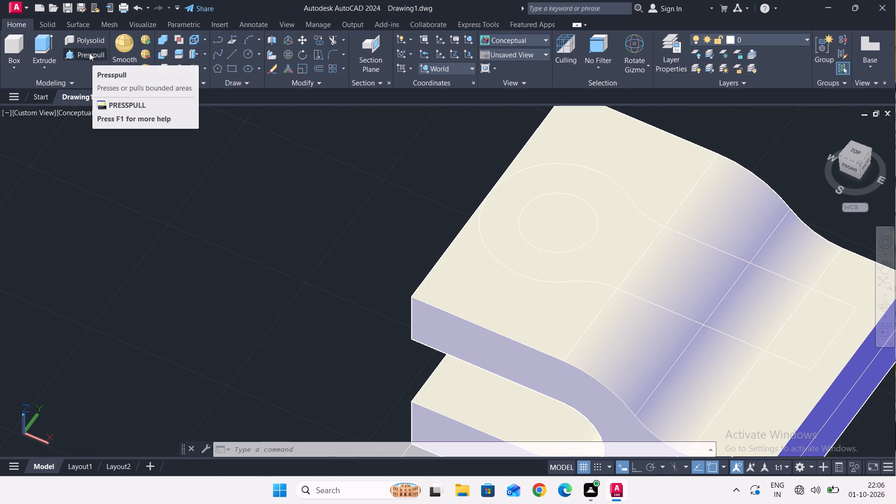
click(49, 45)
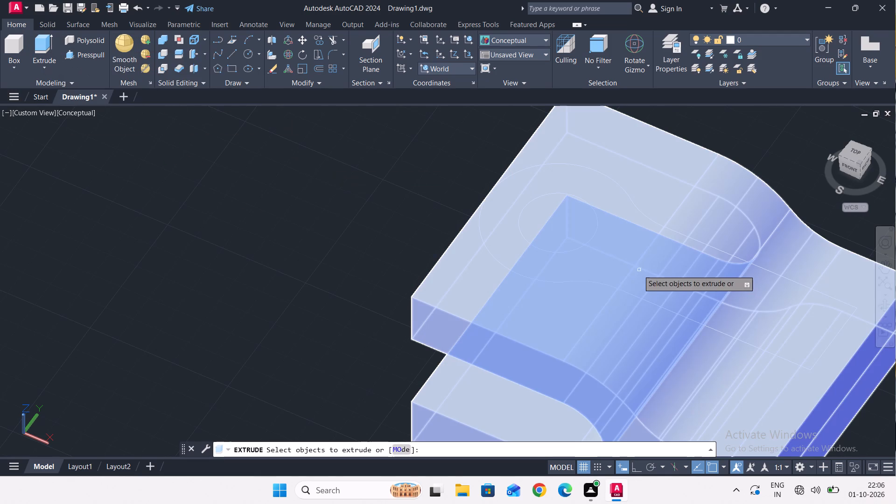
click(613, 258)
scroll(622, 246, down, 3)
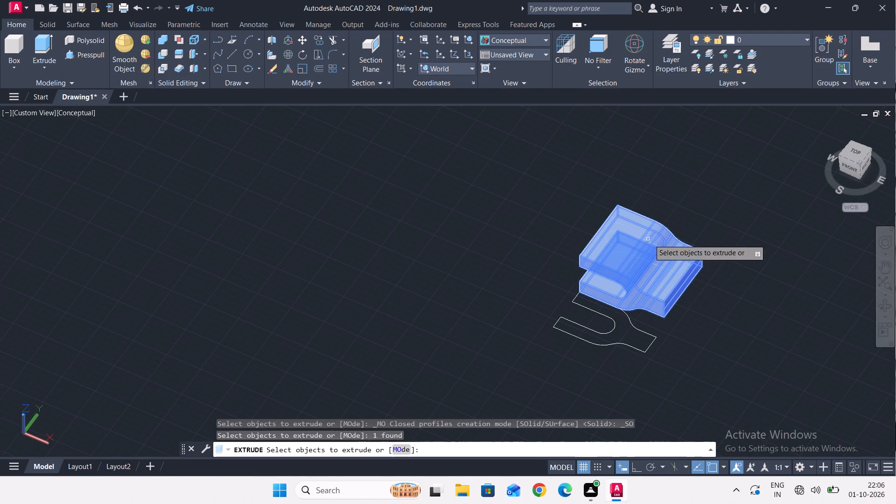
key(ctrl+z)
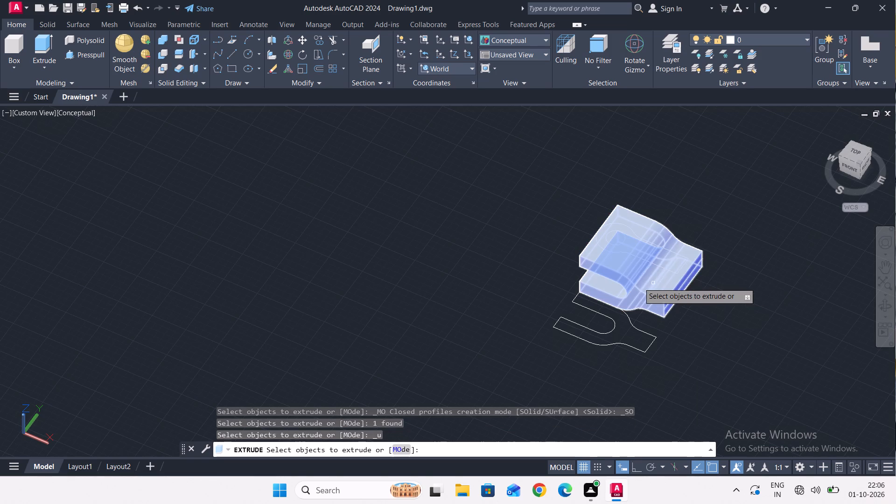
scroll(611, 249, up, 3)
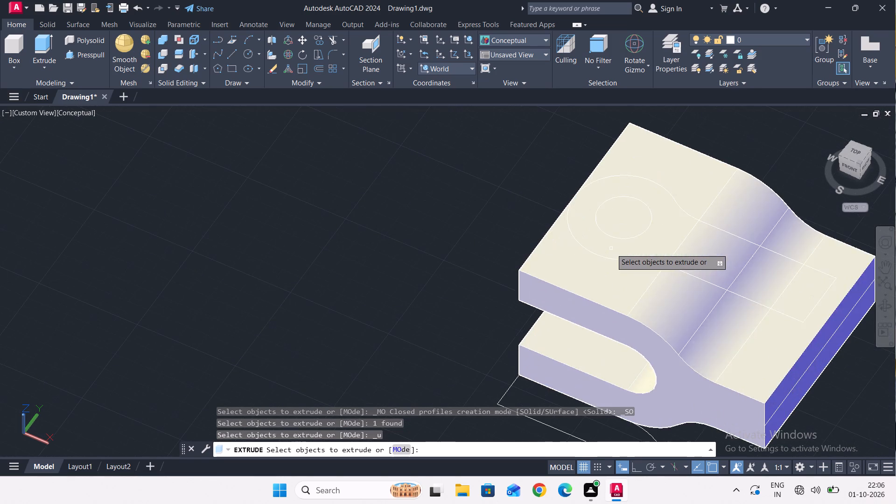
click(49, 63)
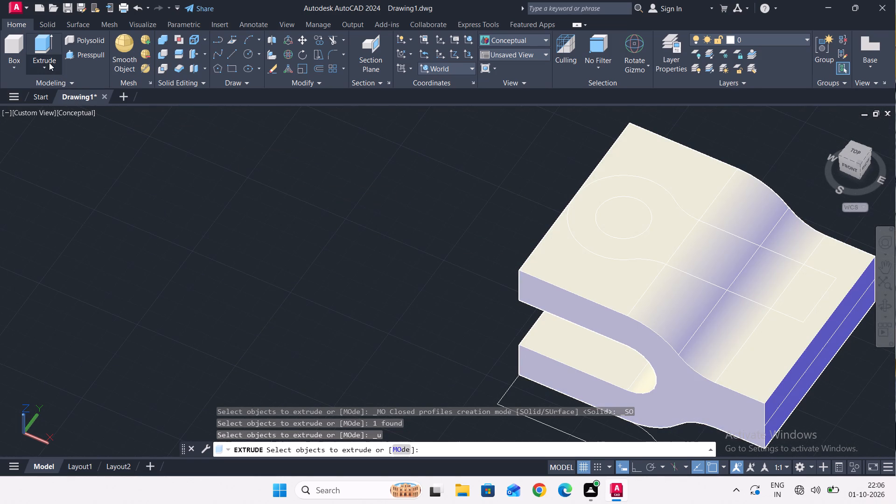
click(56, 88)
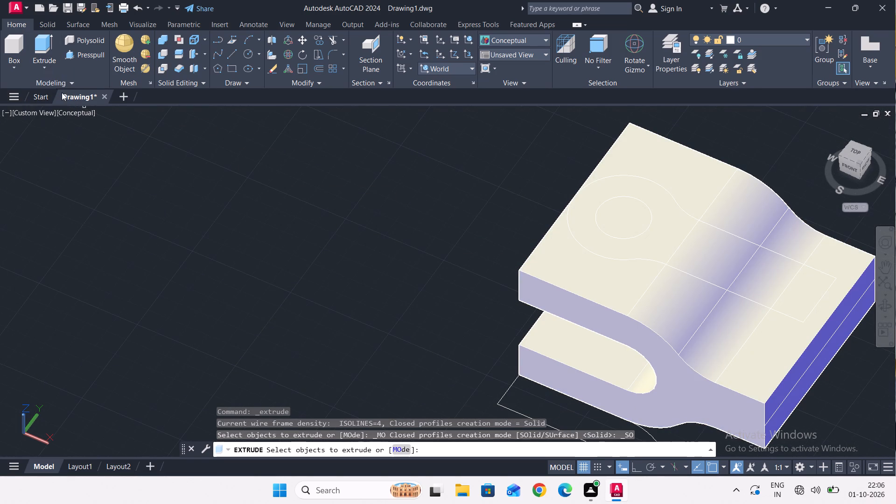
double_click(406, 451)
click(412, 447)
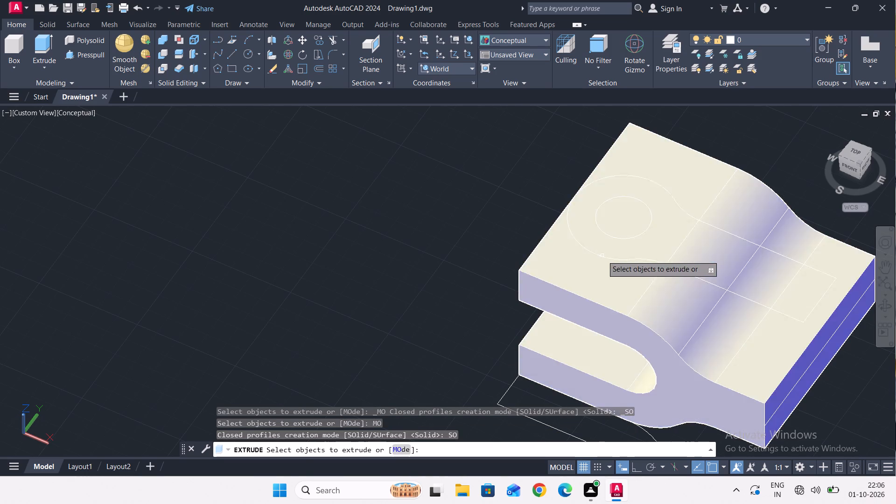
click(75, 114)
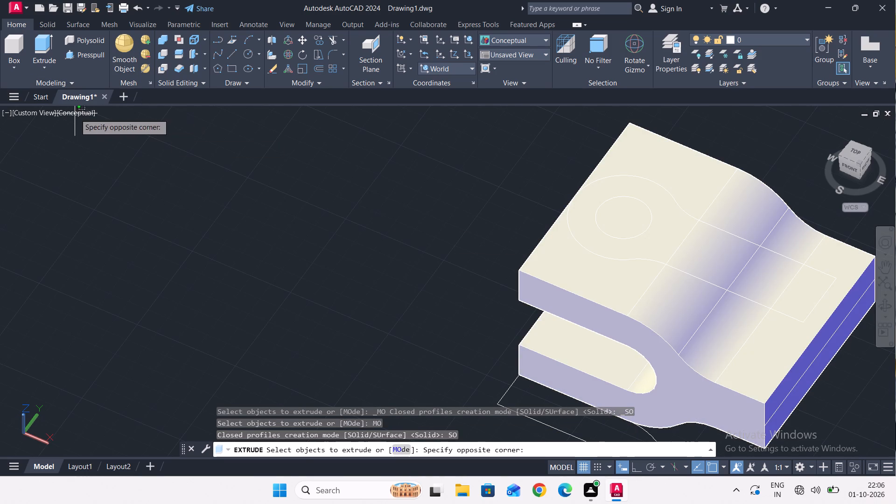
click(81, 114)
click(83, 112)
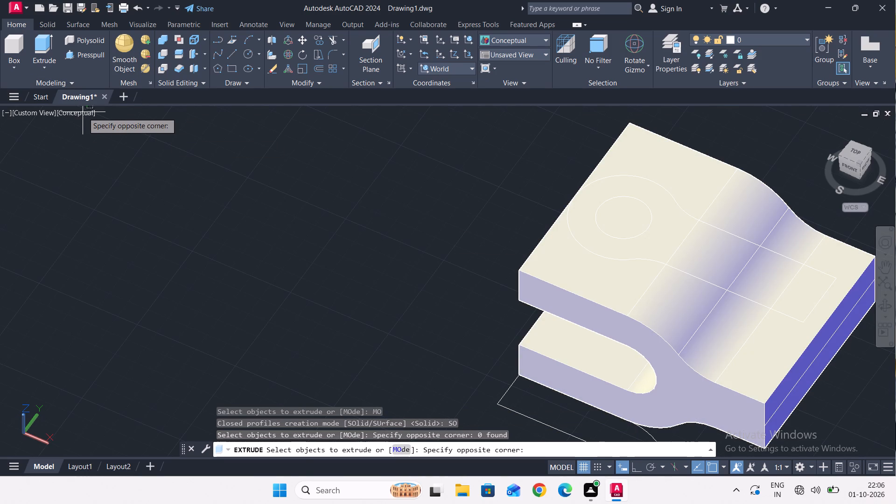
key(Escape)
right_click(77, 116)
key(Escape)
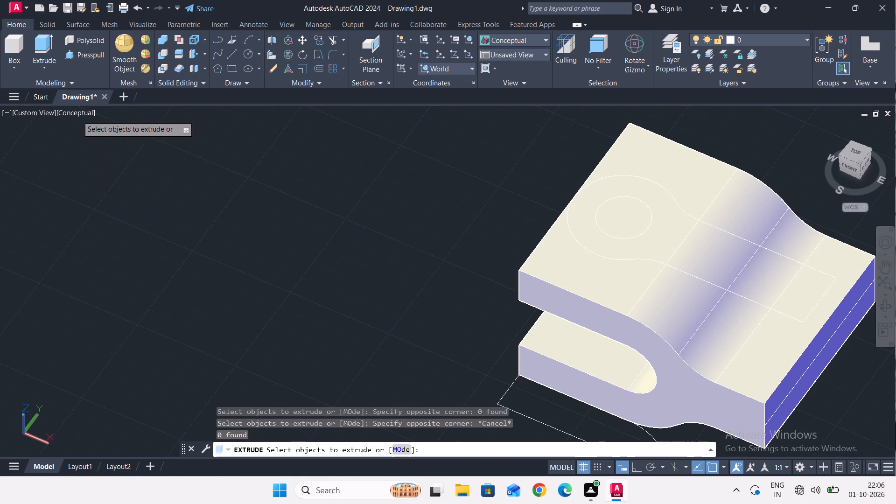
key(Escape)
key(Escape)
Open the viewport's visual style choices to replace the Conceptual display of the fork solid and profile.
right_click(79, 113)
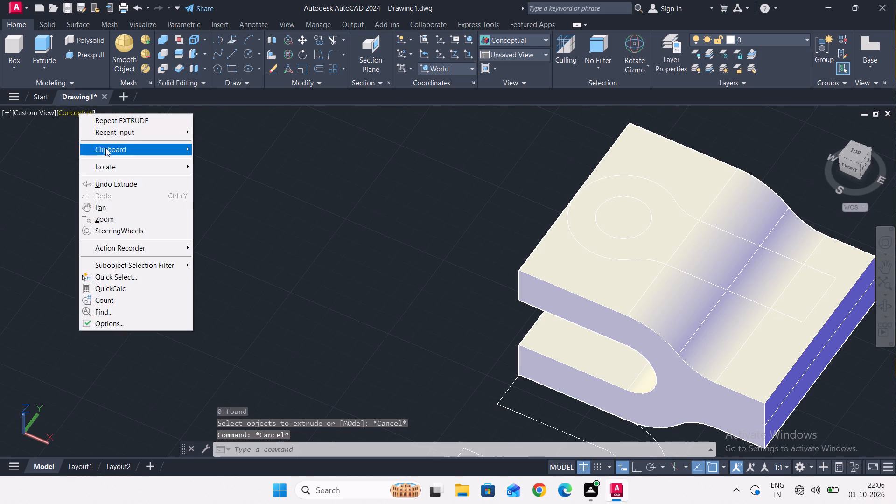
key(Escape)
right_click(85, 112)
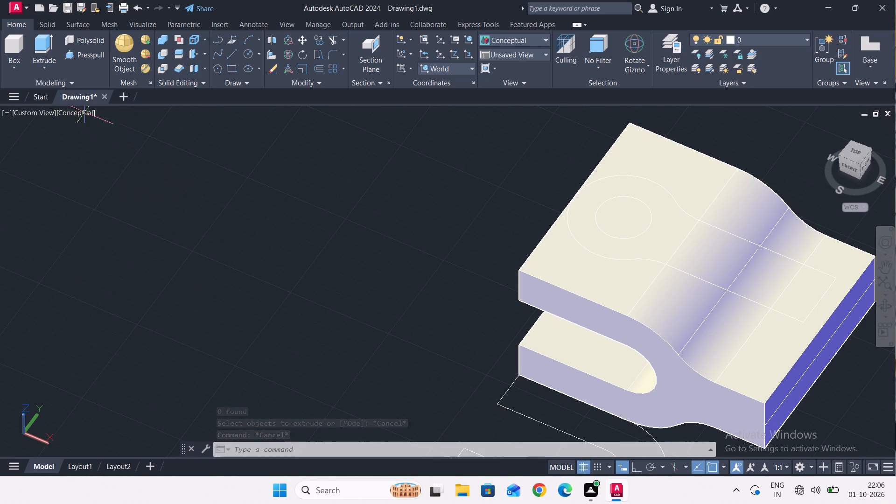
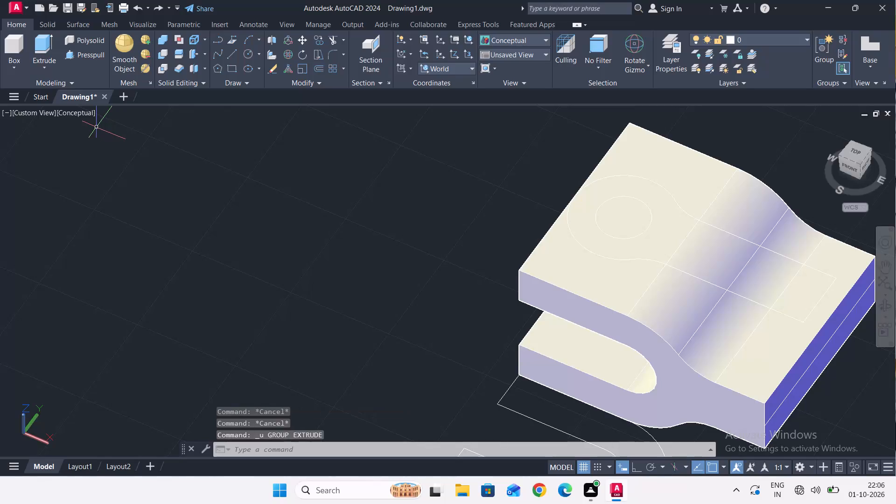
Set the visual style of the fork solid and profile view to 2D Wireframe.
click(76, 112)
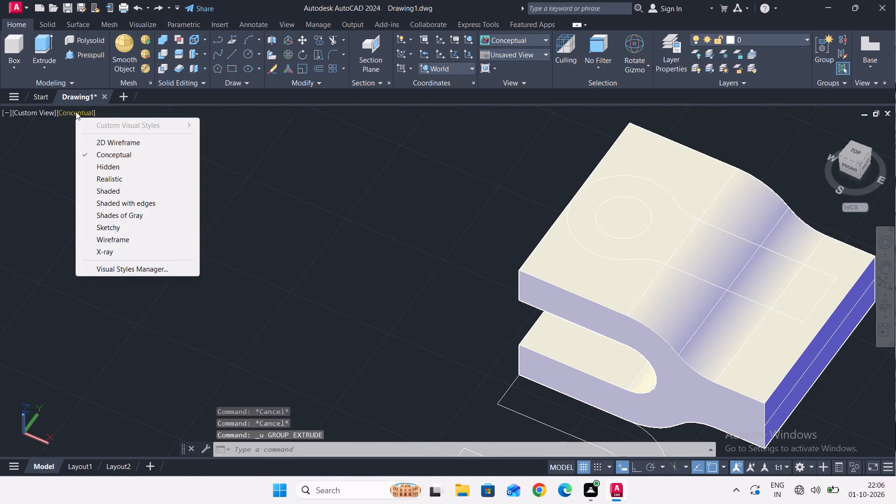
click(113, 146)
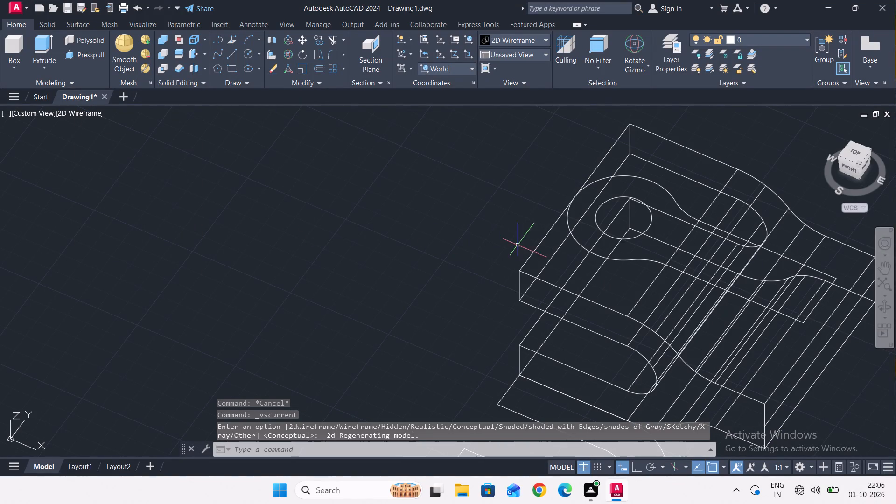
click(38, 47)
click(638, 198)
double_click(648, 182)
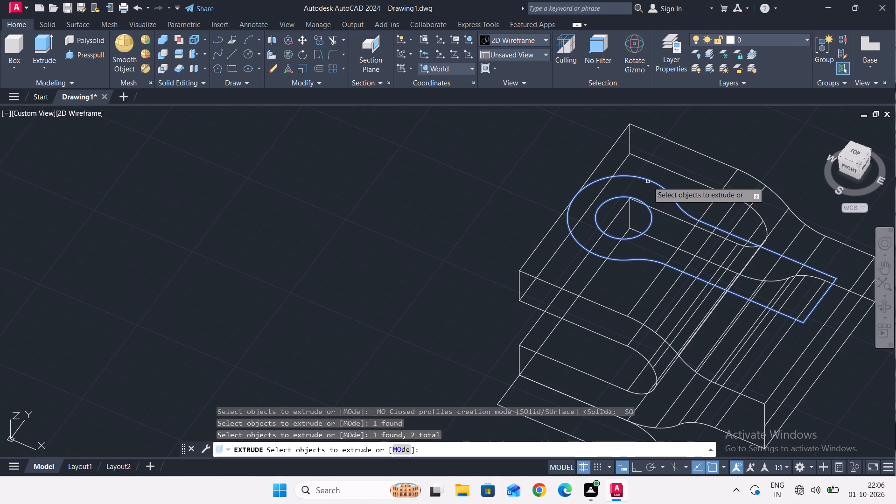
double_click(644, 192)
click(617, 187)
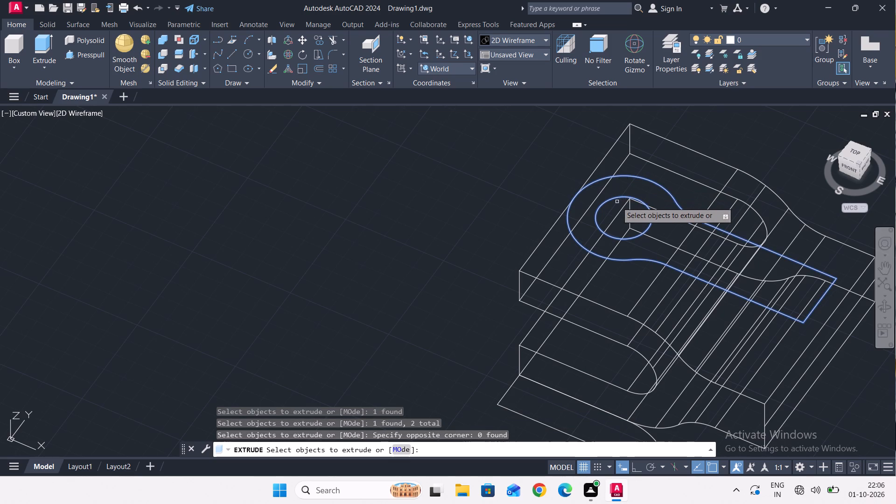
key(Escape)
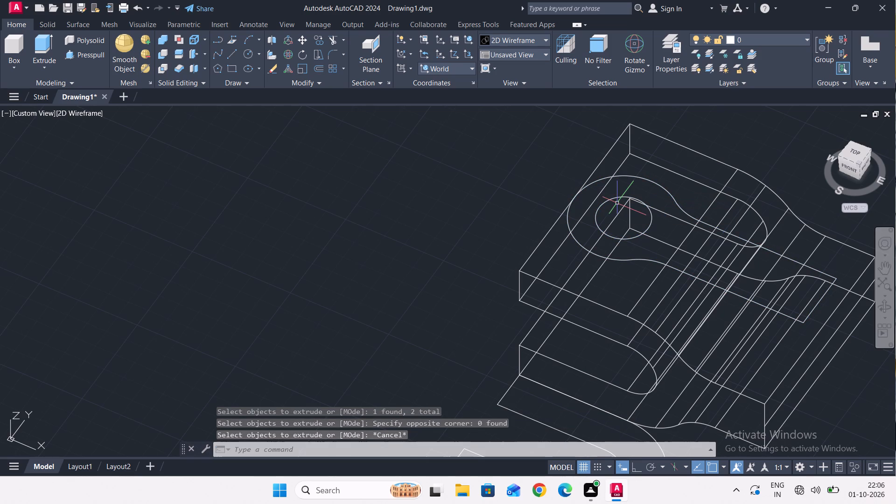
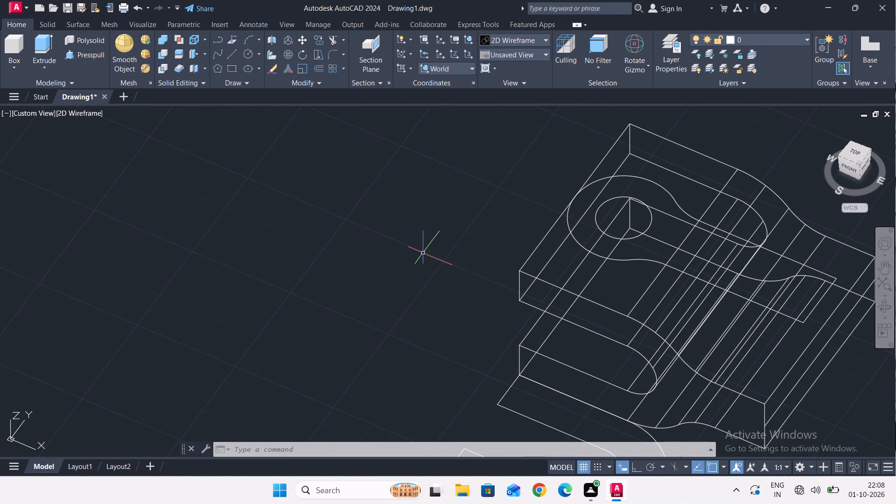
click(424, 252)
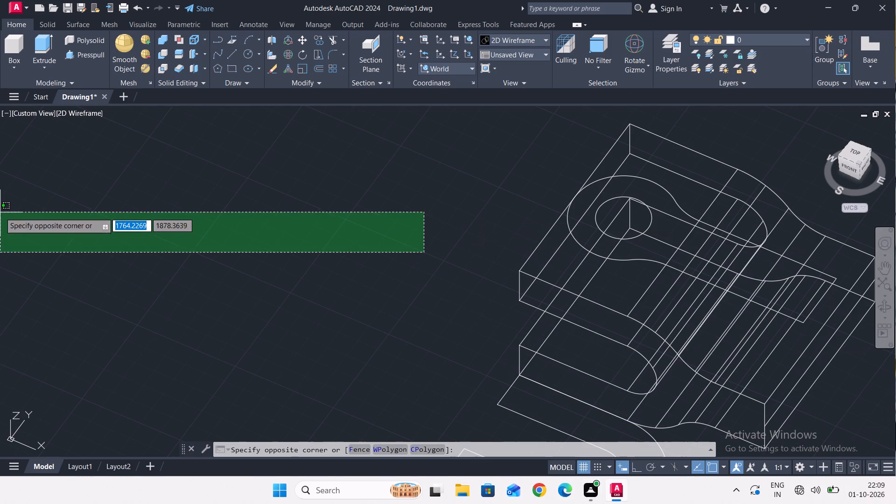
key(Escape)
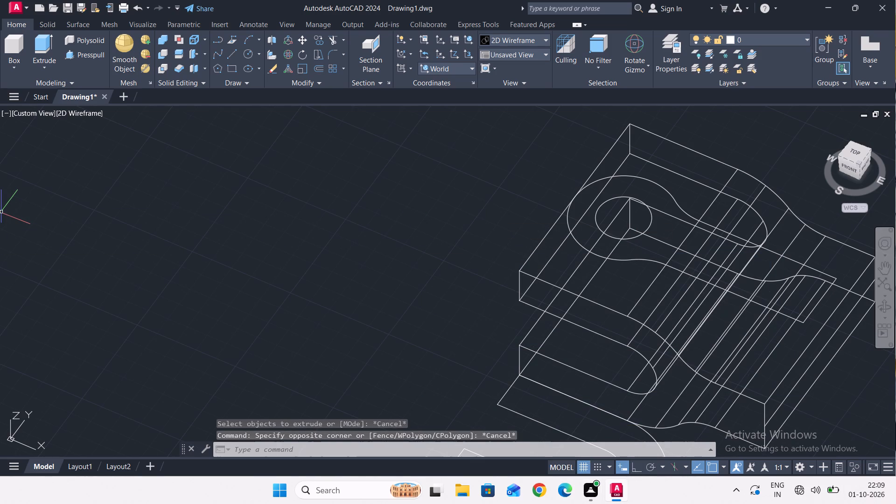
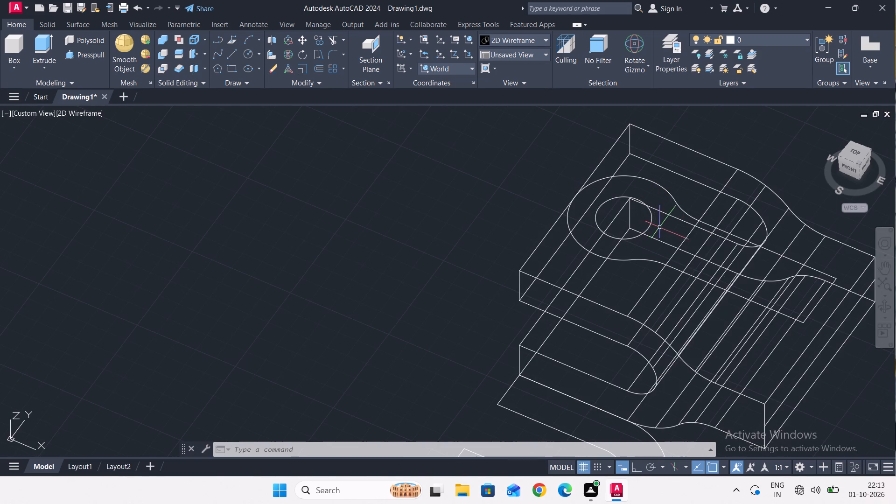
Undo the recent profile extrusions and the switch to the 2D Wireframe visual style.
scroll(655, 251, up, 3)
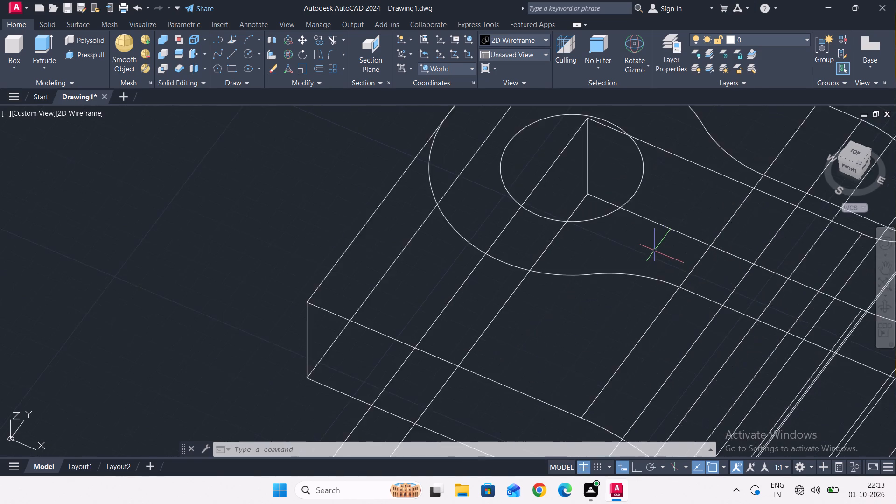
scroll(654, 255, down, 3)
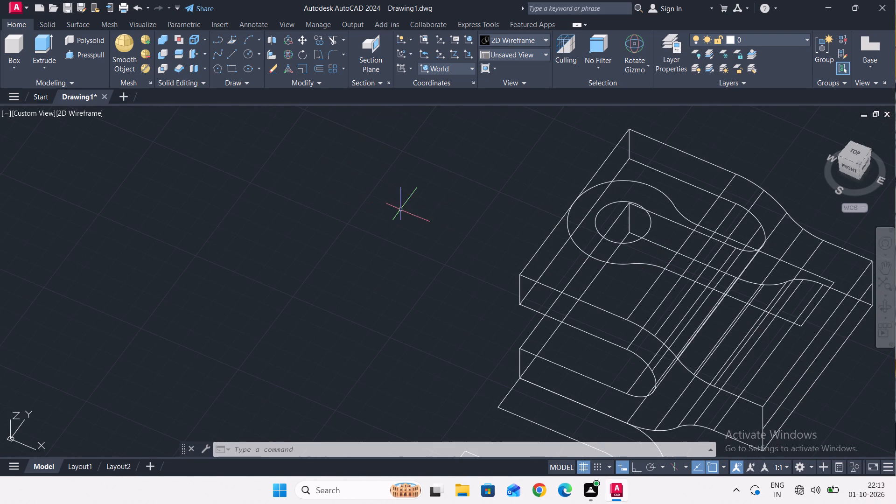
scroll(596, 243, up, 1)
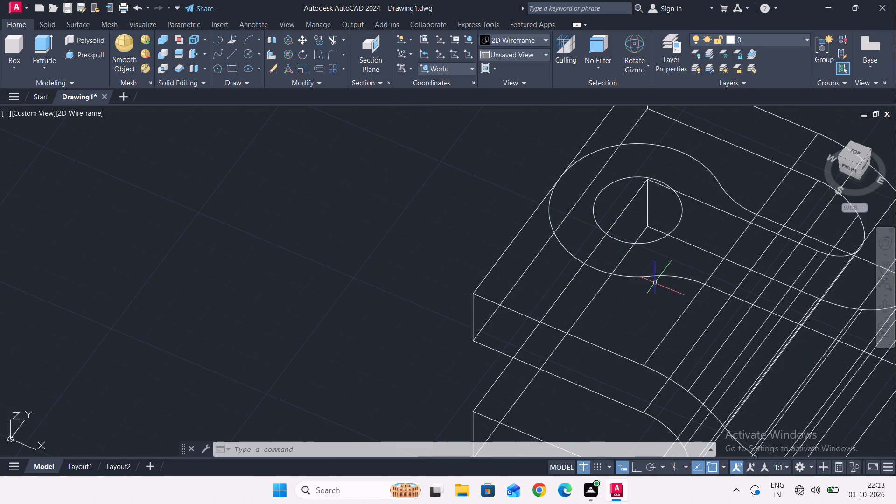
key(ctrl+z)
key(ctrl+z)
key(ctrl+z)
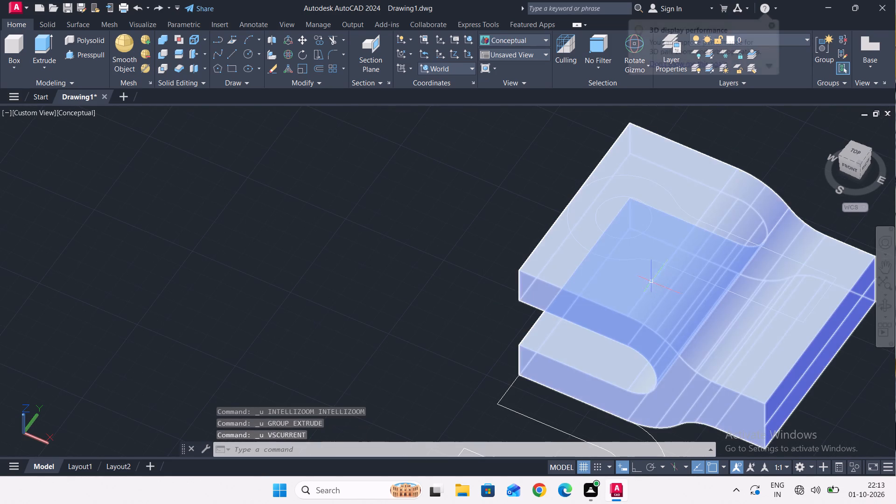
scroll(626, 278, down, 4)
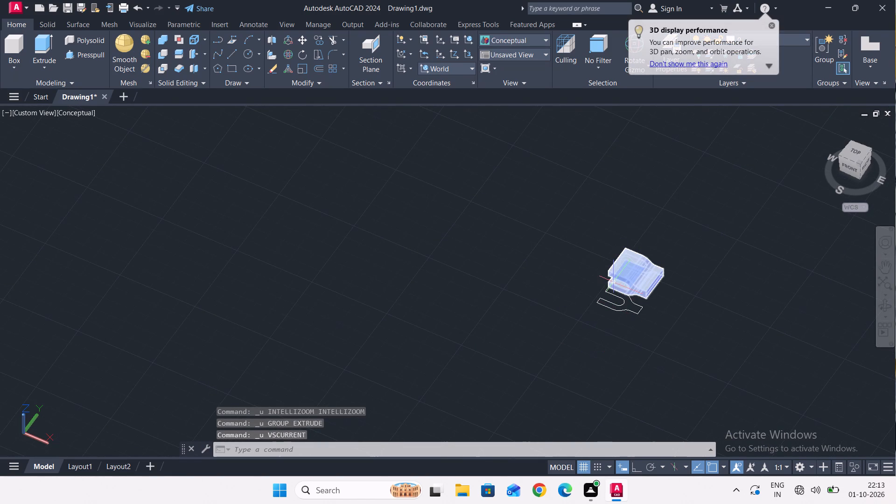
key(ctrl+z)
key(ctrl+z)
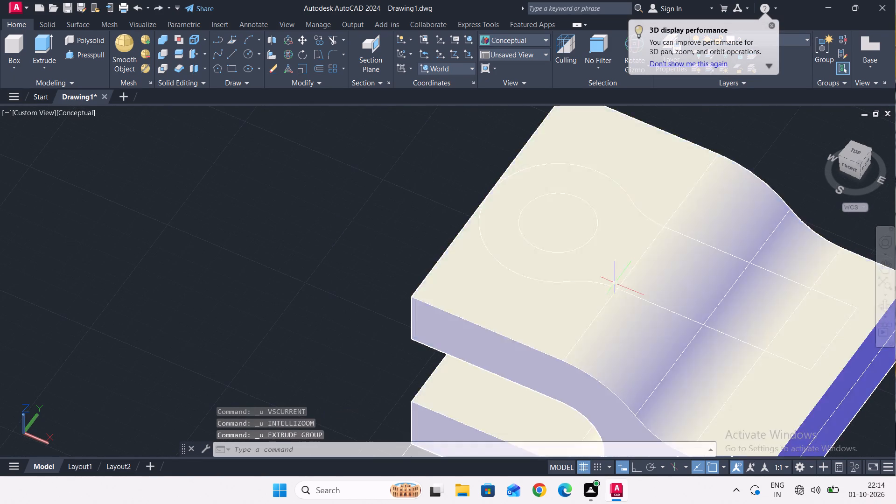
key(ctrl+z)
scroll(593, 226, up, 6)
scroll(590, 224, down, 4)
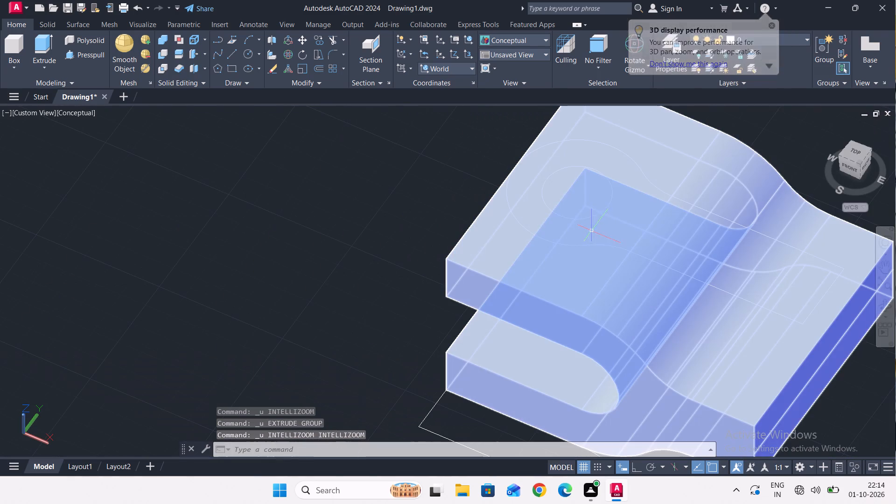
Copy the ring-and-arm outline together with its inner circle from the fork solid to an empty area clear of the fork.
middle_drag(351, 362, 394, 331)
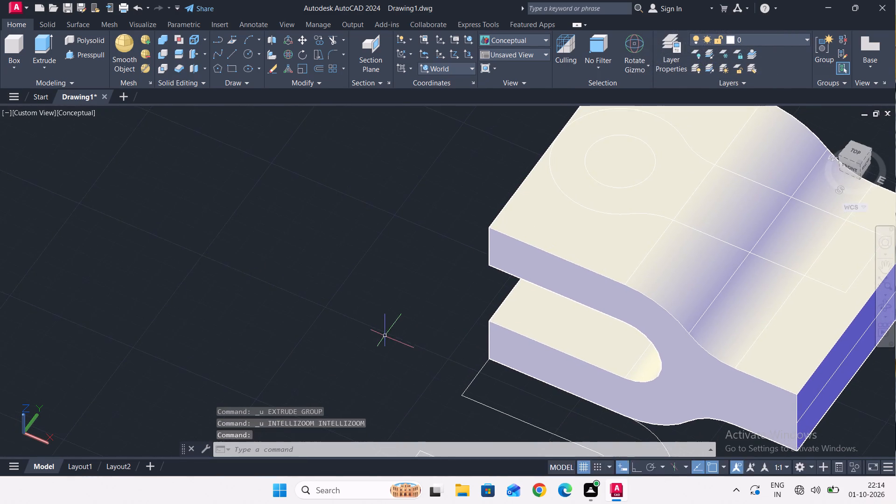
middle_drag(385, 340, 395, 352)
shift+middle_drag(396, 338, 435, 328)
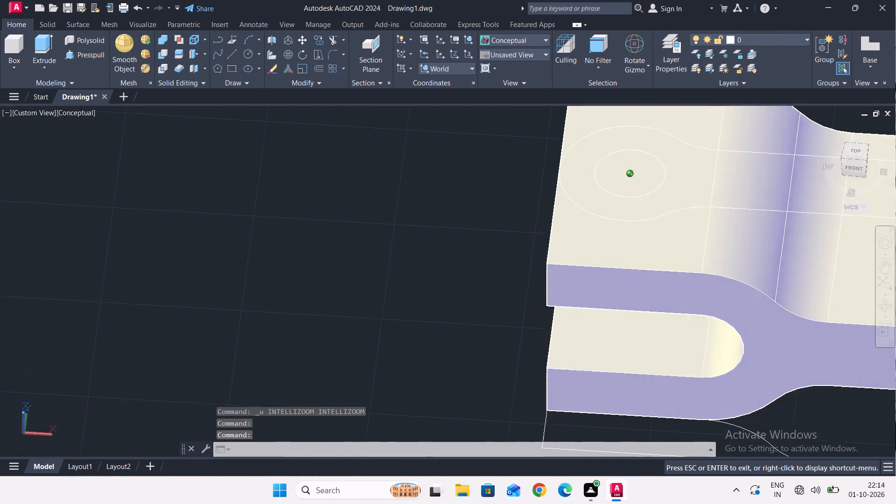
shift+middle_drag(435, 328, 656, 303)
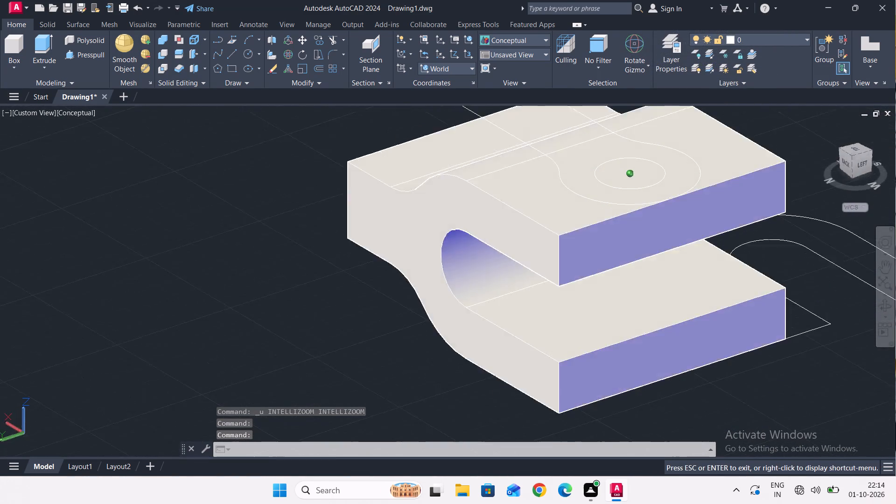
shift+middle_drag(656, 303, 416, 330)
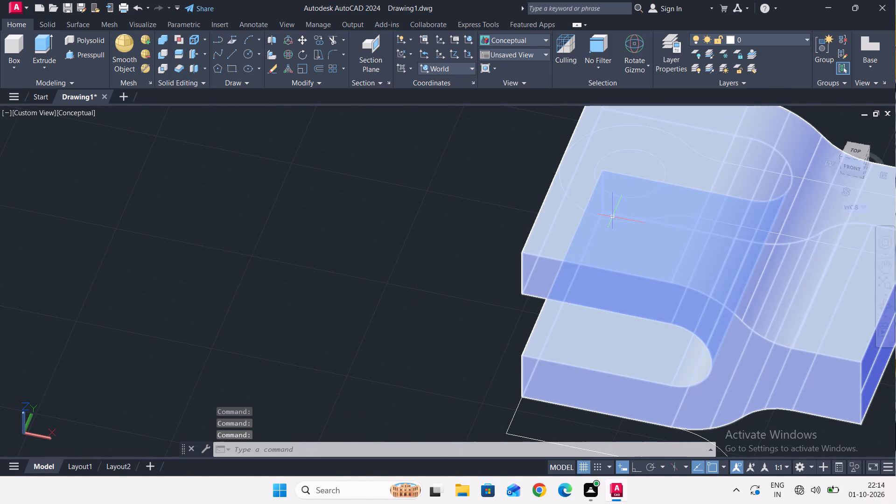
click(614, 216)
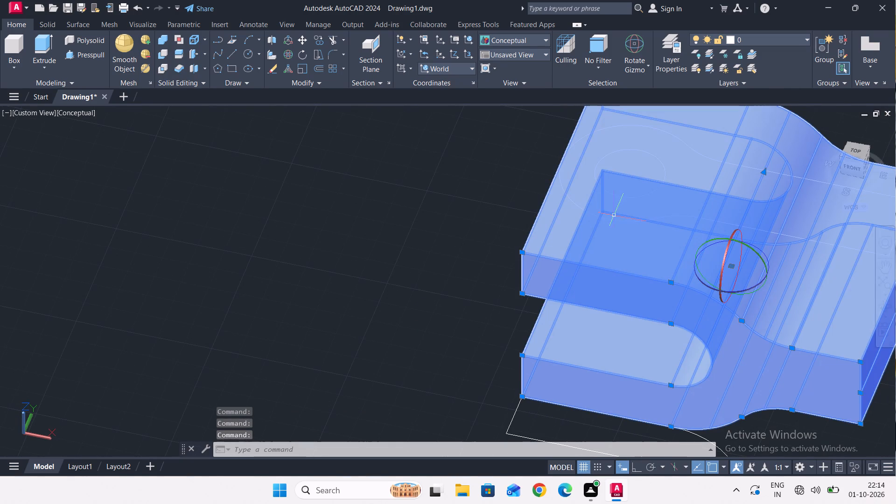
key(Escape)
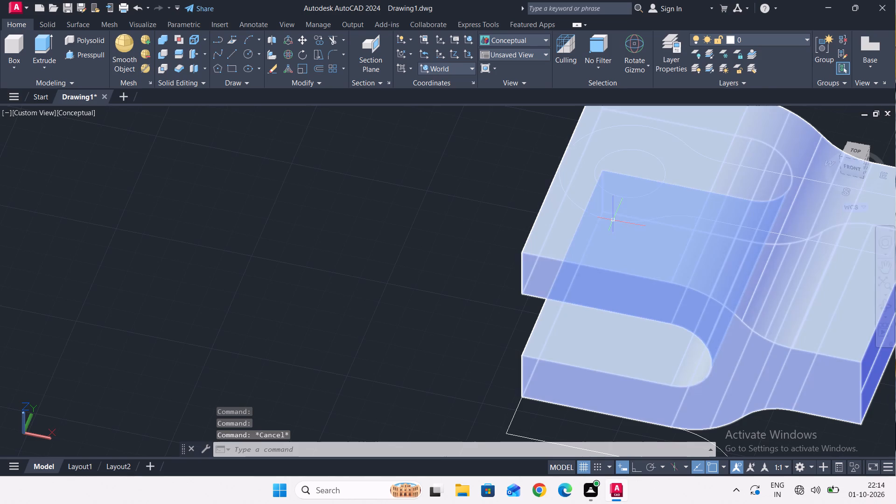
click(613, 219)
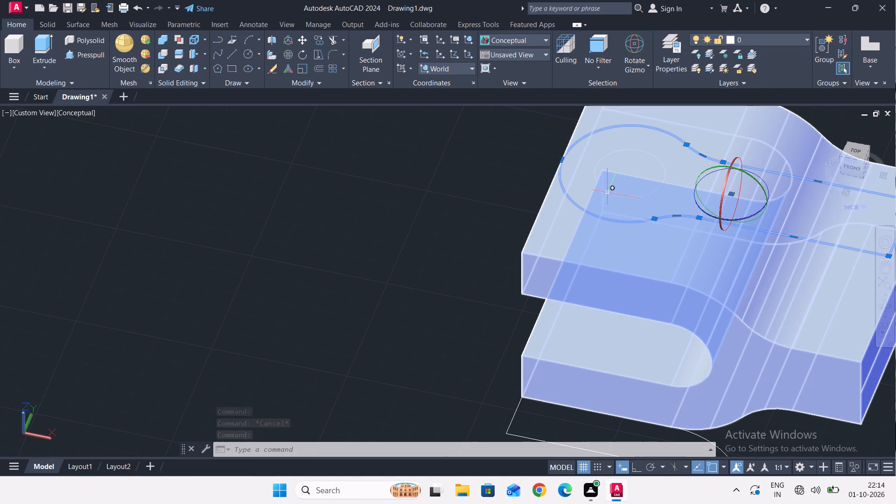
scroll(612, 189, up, 3)
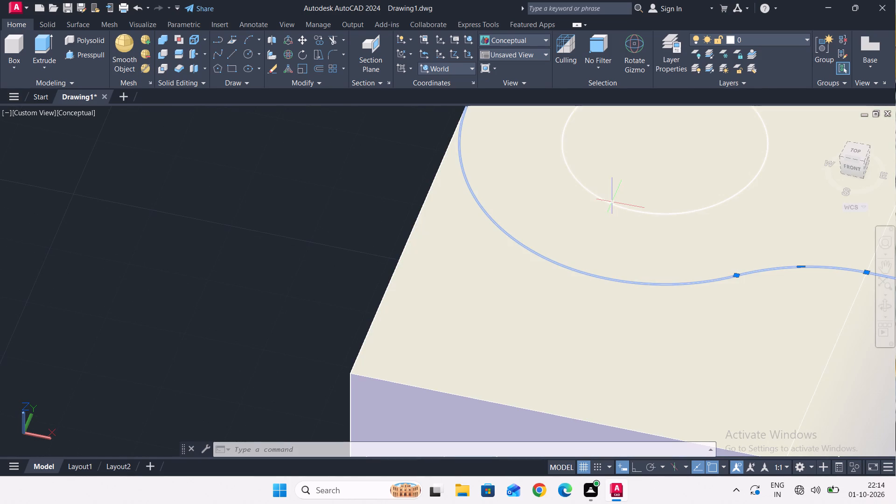
shift+click(612, 205)
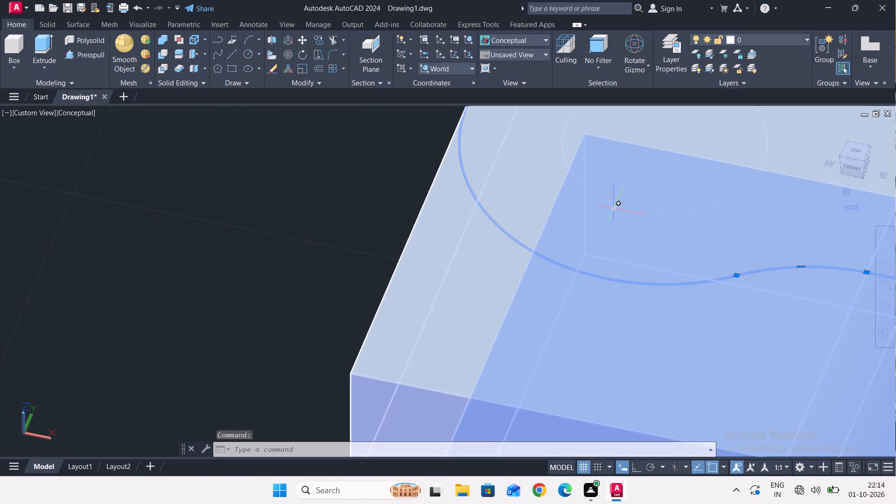
click(614, 203)
scroll(602, 231, down, 2)
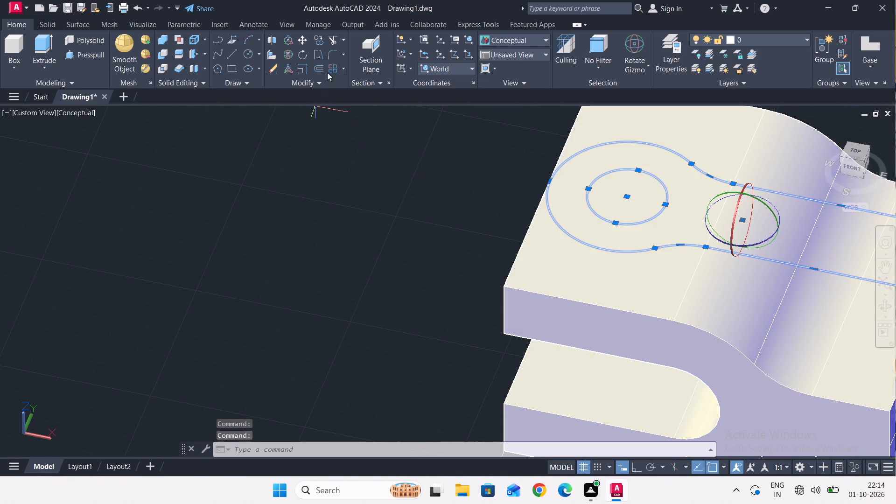
click(314, 39)
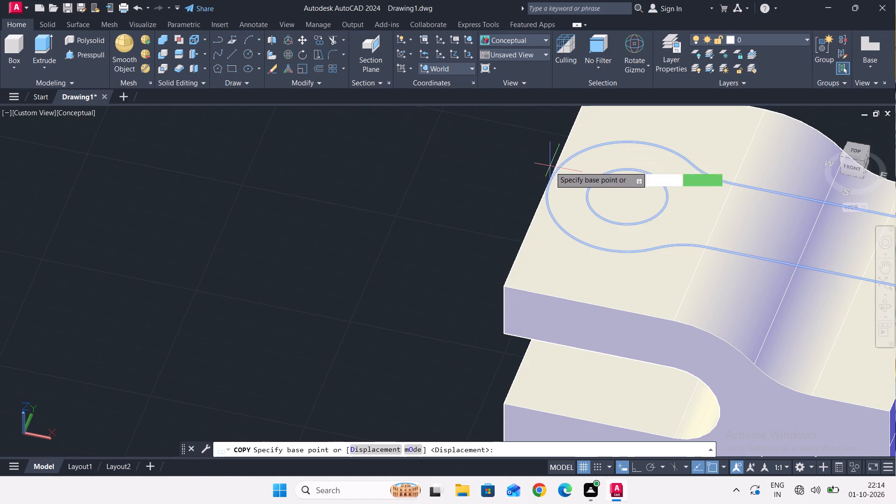
click(551, 182)
scroll(448, 201, down, 2)
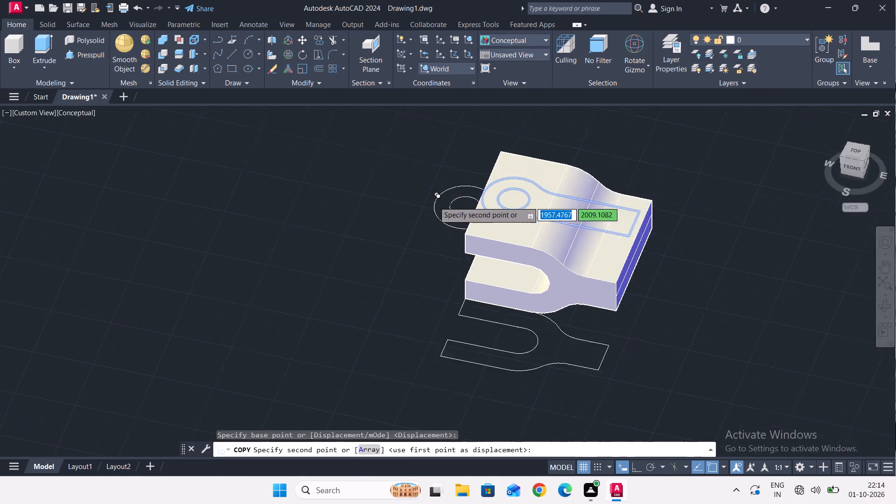
scroll(426, 202, down, 1)
scroll(366, 202, down, 3)
scroll(384, 268, up, 3)
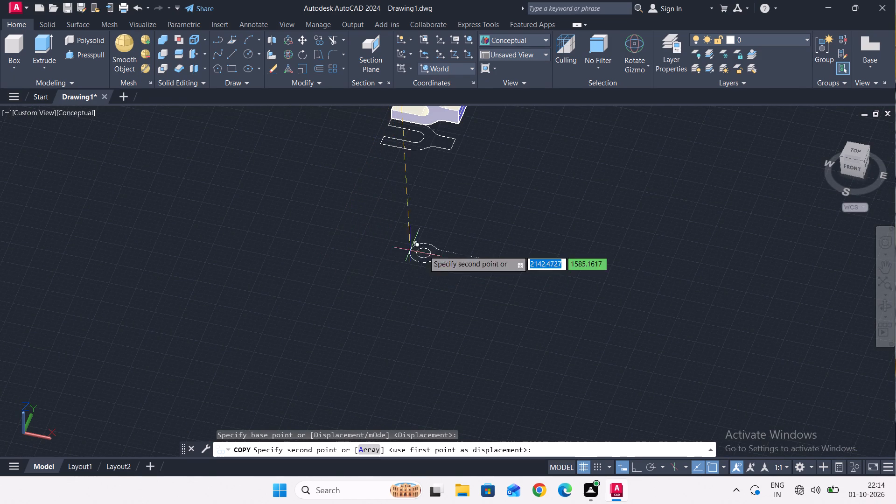
click(331, 264)
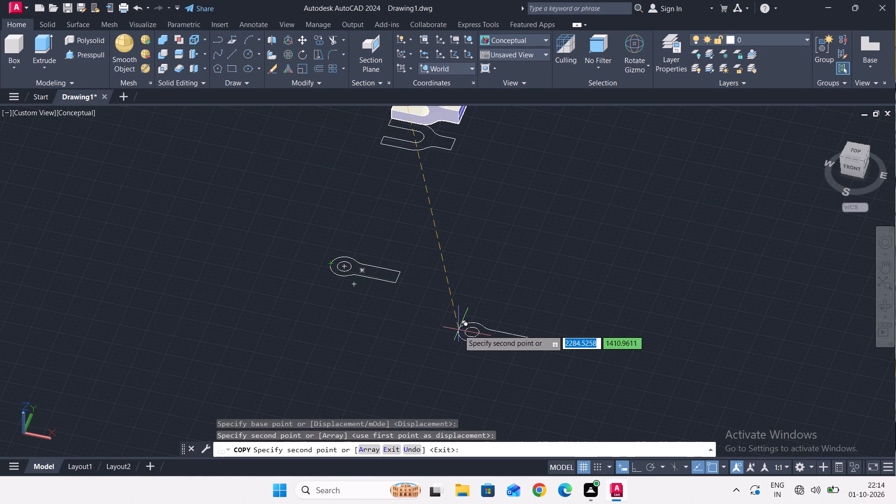
key(Escape)
Extrude the copied ring-and-arm outer outline as a solid with a height of 80, leaving out the inner circle.
scroll(350, 278, up, 3)
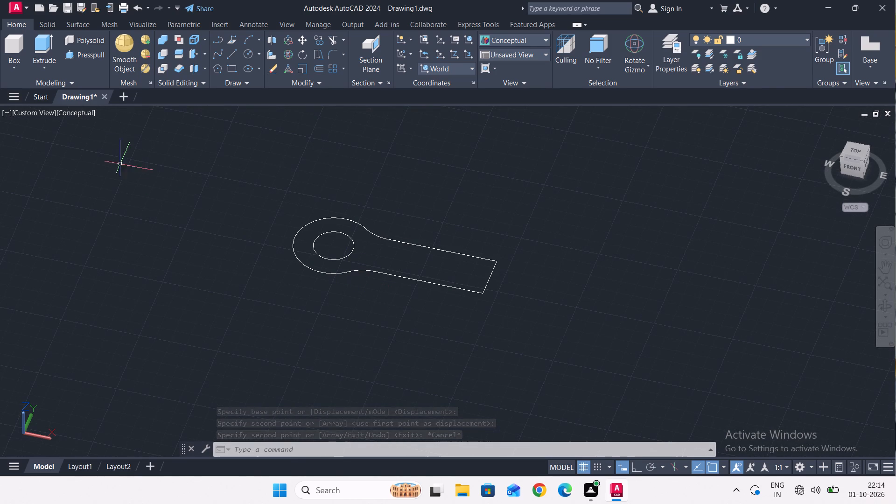
click(45, 52)
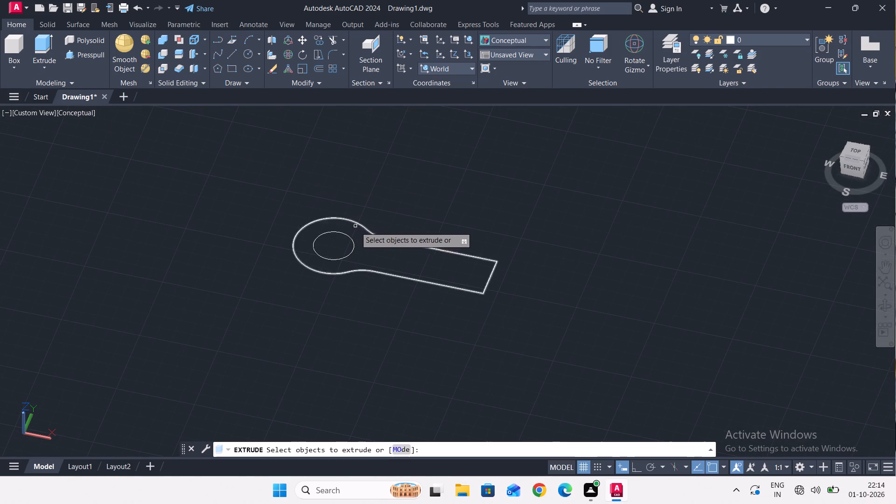
click(367, 270)
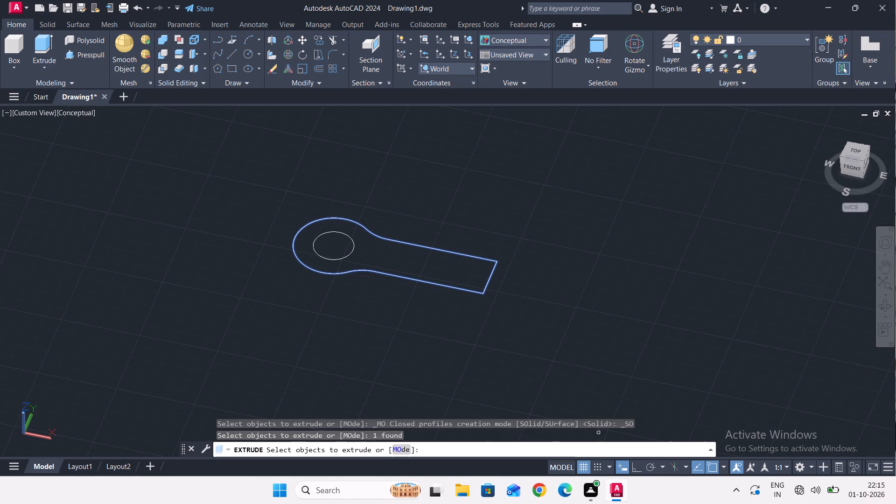
click(408, 450)
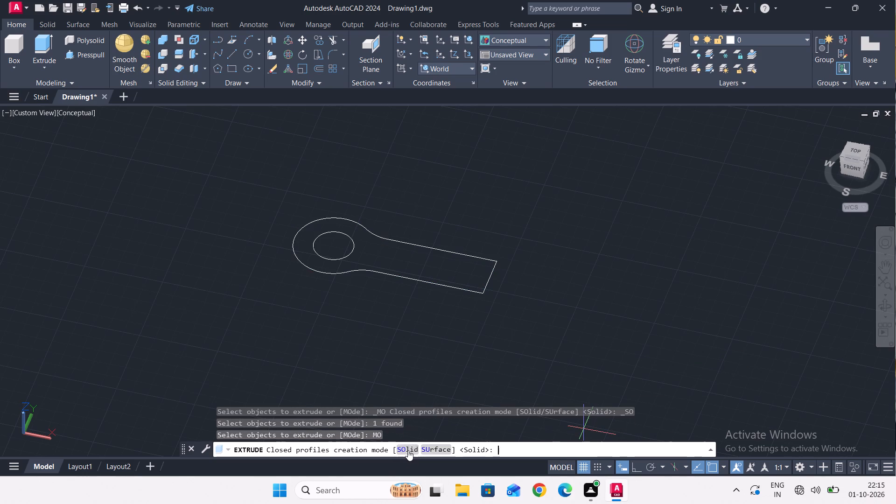
click(417, 447)
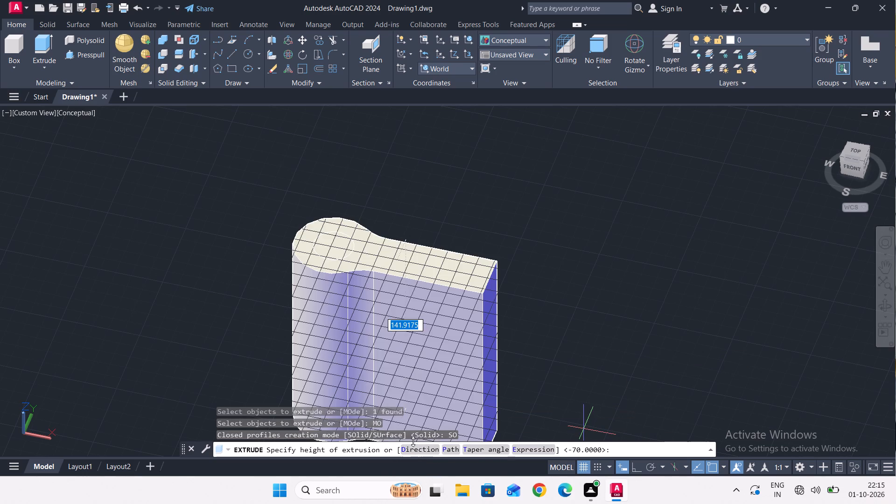
scroll(418, 224, down, 2)
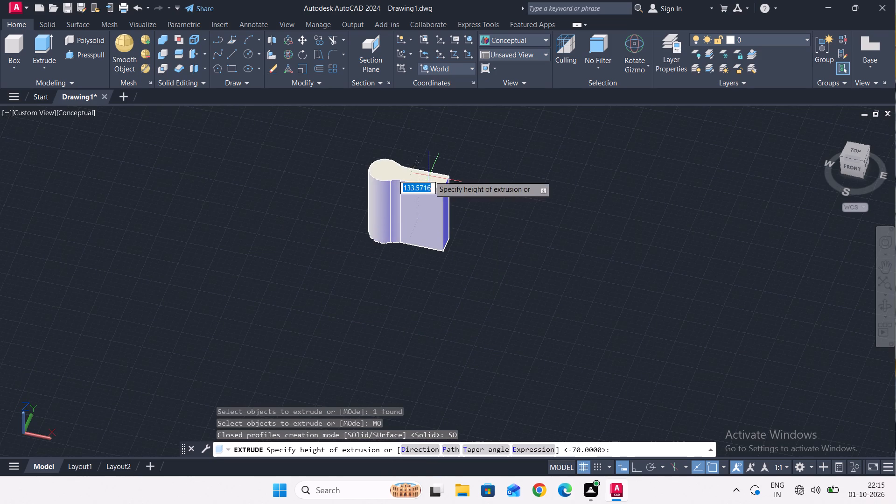
scroll(432, 183, down, 4)
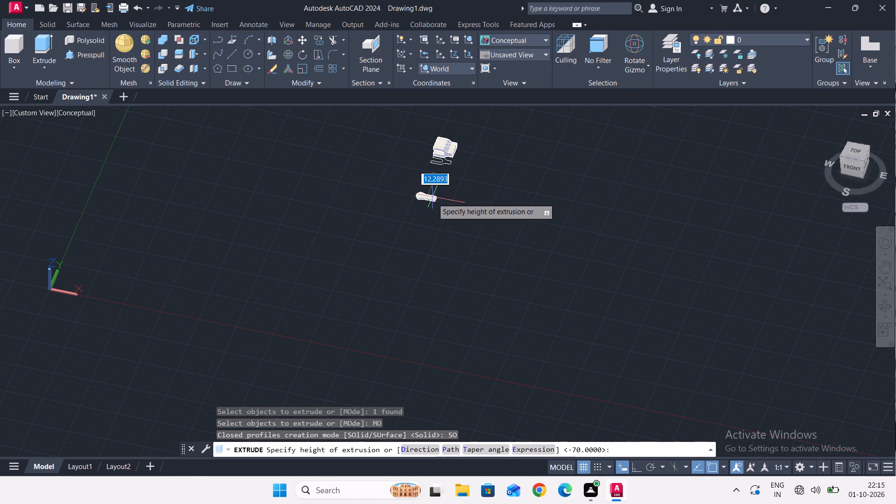
scroll(431, 211, up, 2)
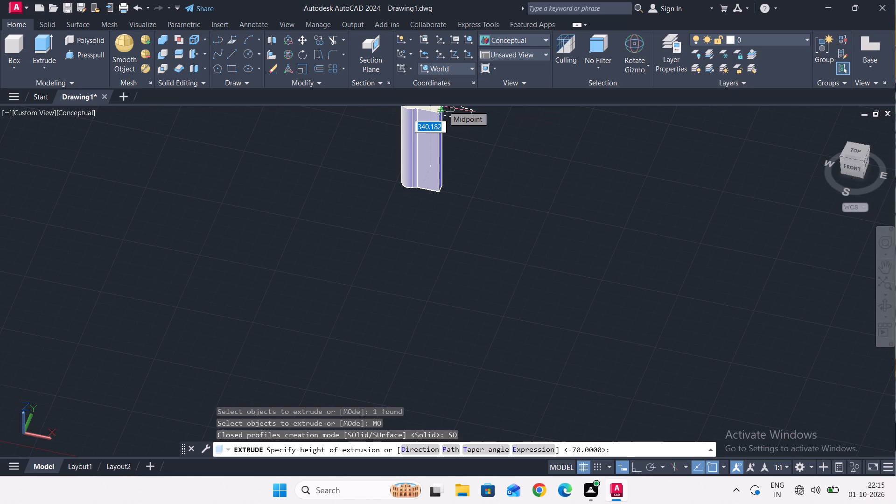
text(80)
key(Return)
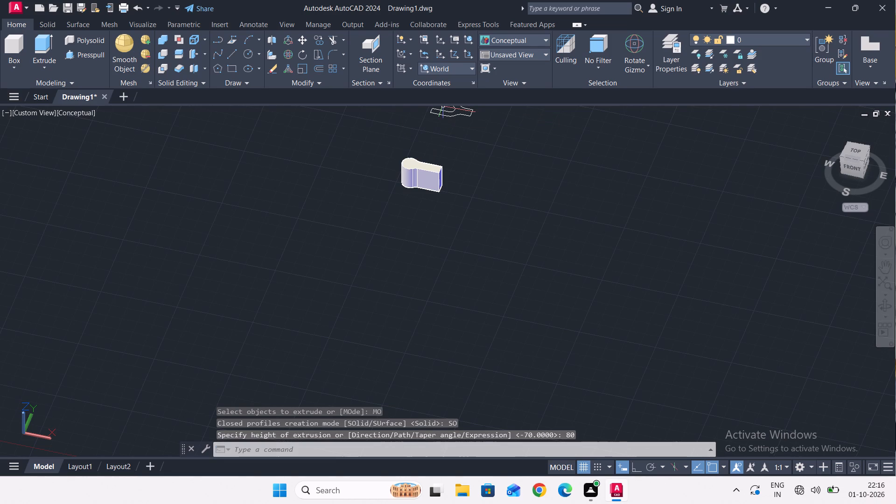
key(Escape)
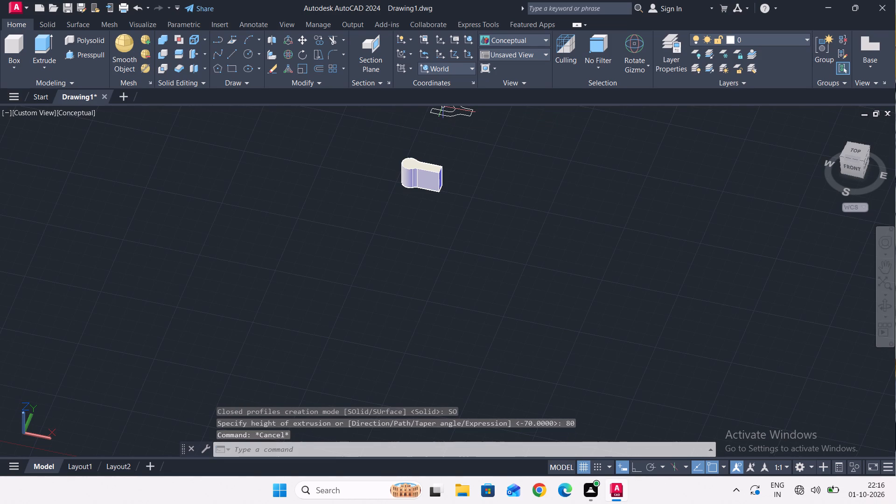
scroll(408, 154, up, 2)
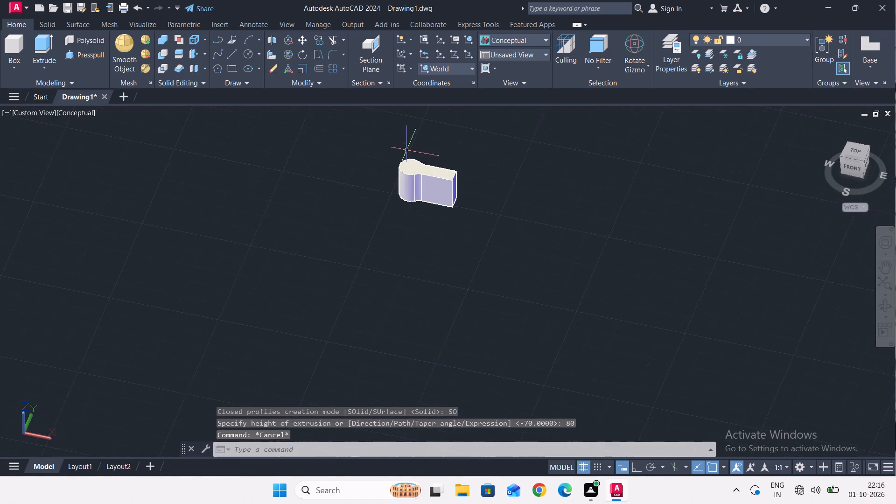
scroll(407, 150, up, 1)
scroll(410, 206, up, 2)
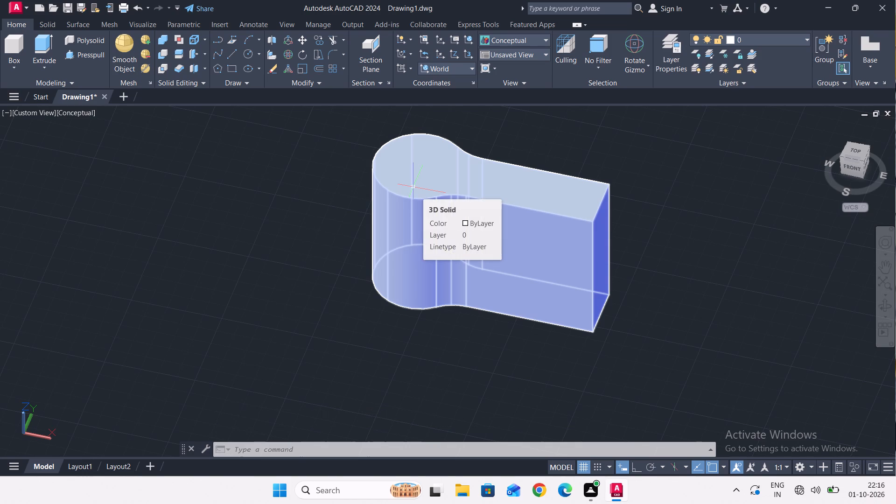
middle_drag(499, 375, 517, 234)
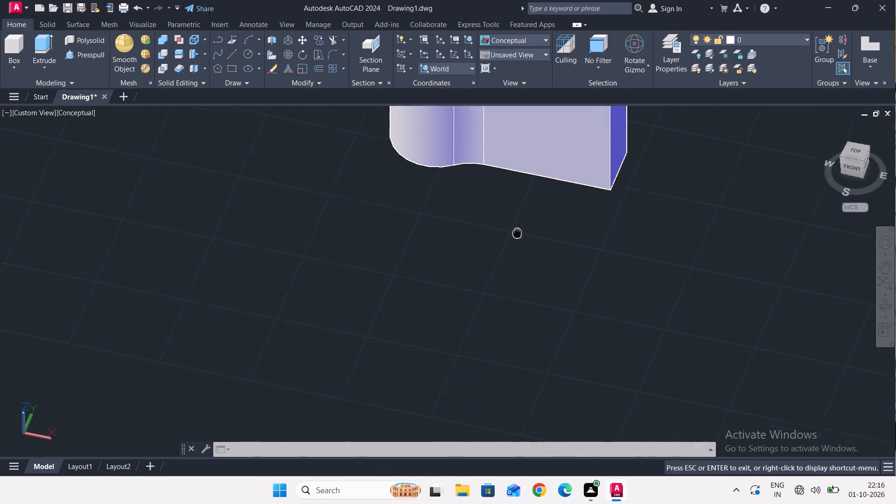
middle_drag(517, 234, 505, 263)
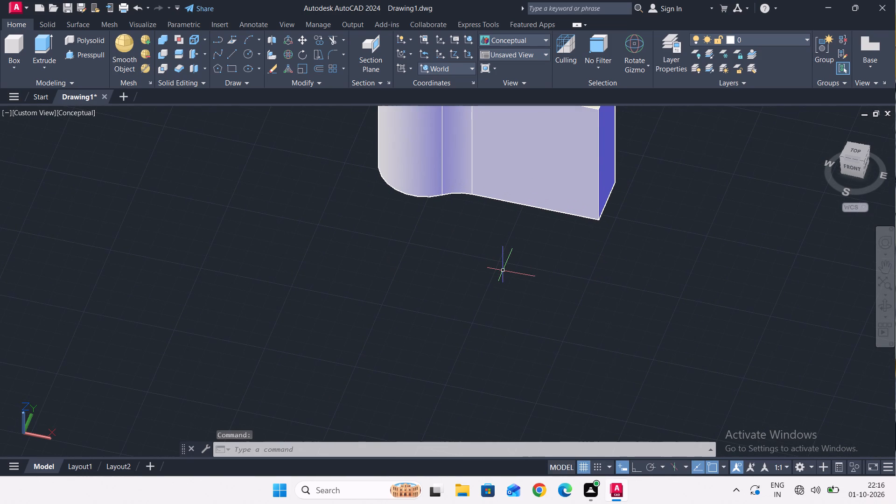
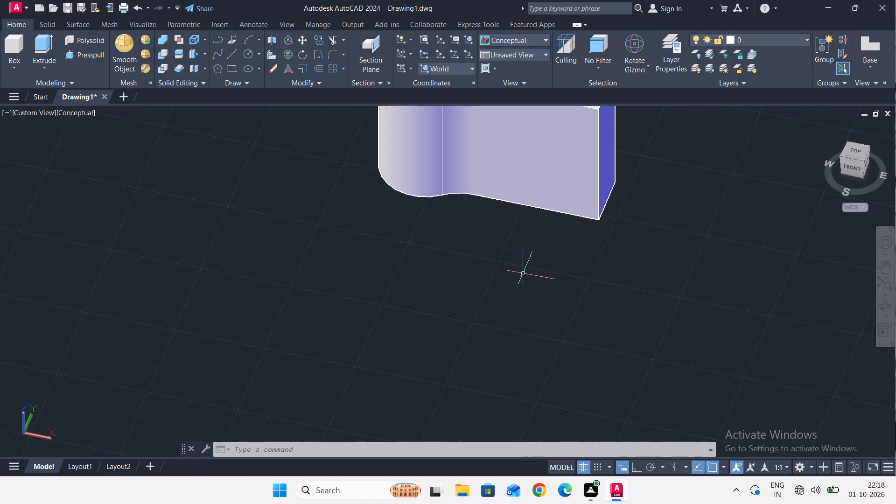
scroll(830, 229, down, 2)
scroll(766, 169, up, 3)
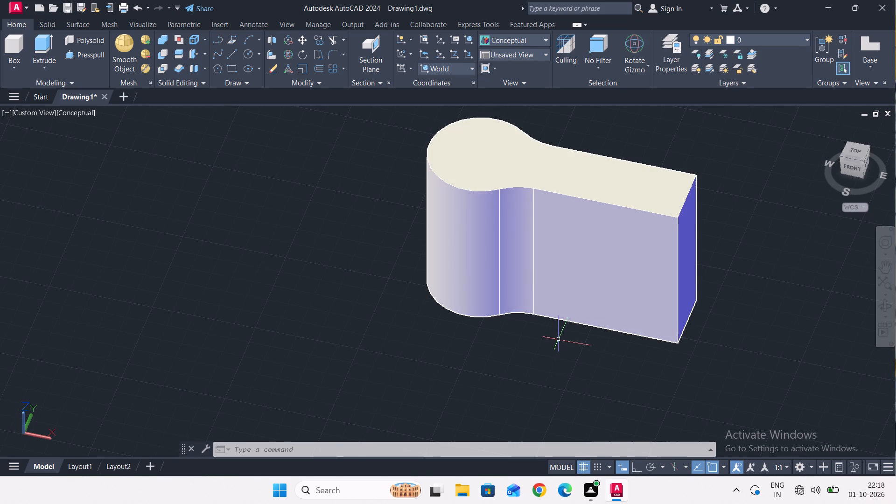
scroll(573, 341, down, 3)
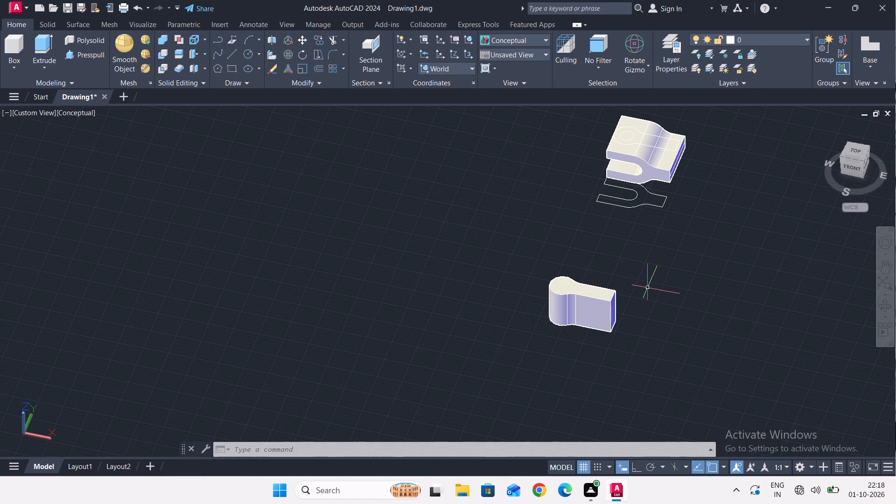
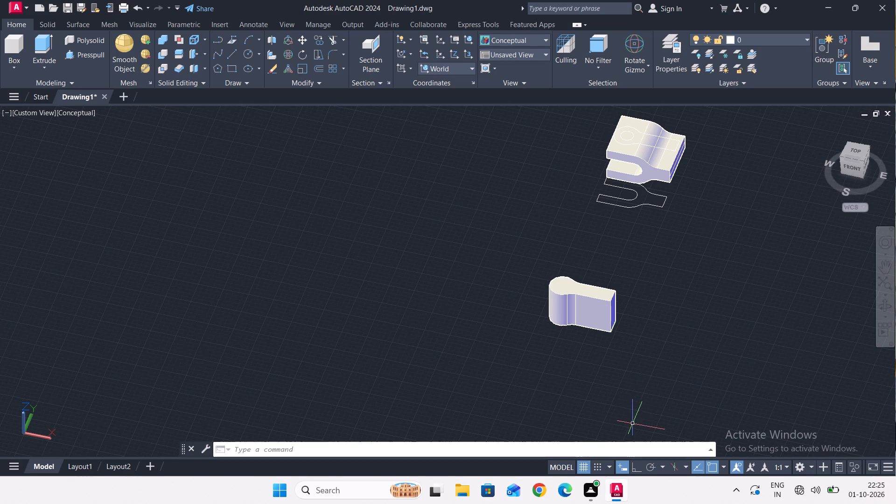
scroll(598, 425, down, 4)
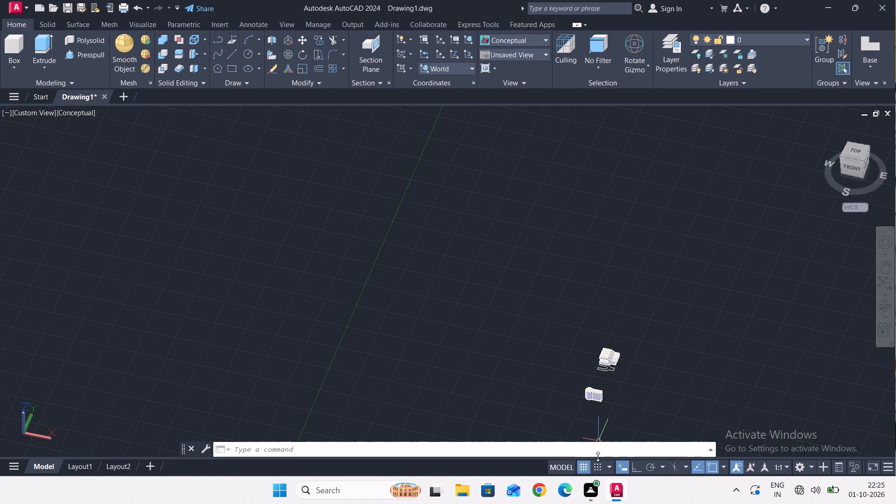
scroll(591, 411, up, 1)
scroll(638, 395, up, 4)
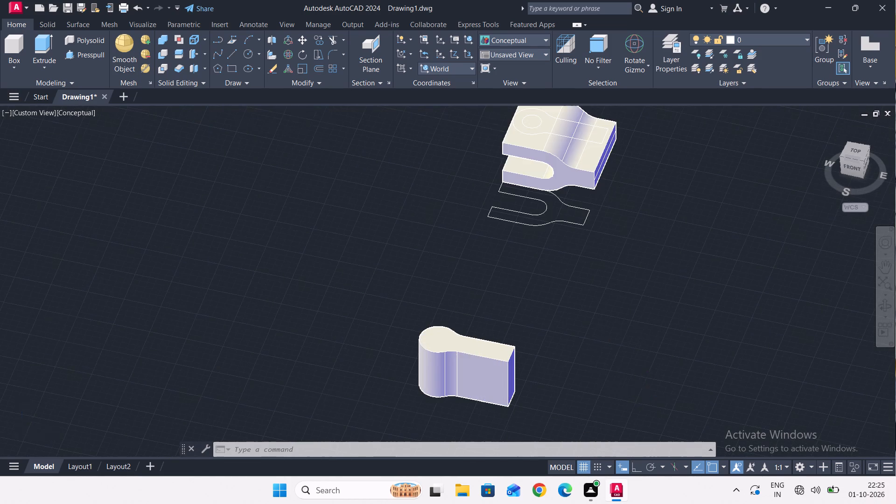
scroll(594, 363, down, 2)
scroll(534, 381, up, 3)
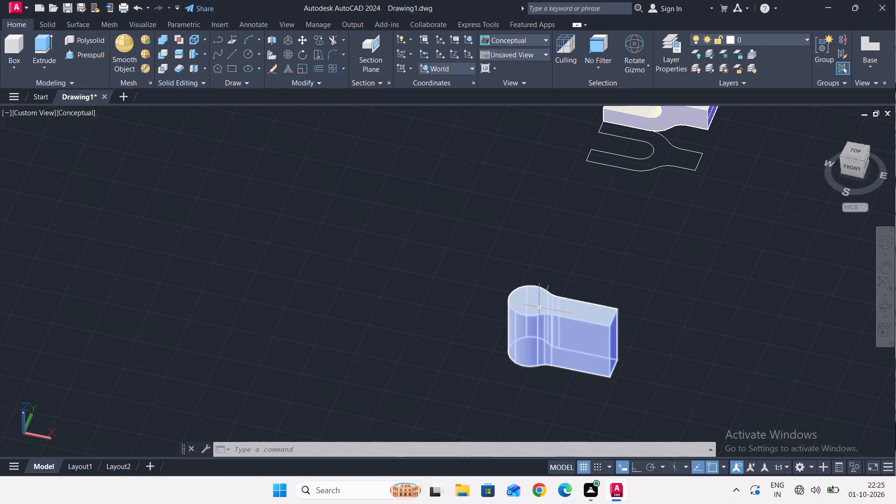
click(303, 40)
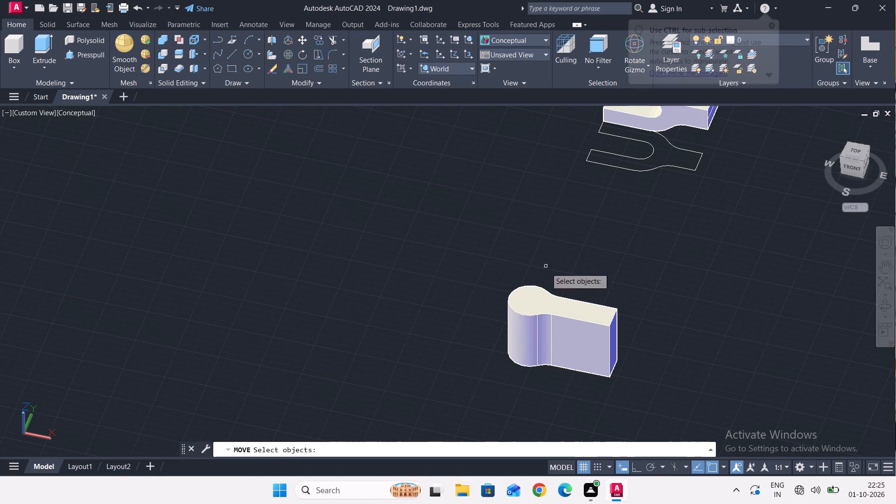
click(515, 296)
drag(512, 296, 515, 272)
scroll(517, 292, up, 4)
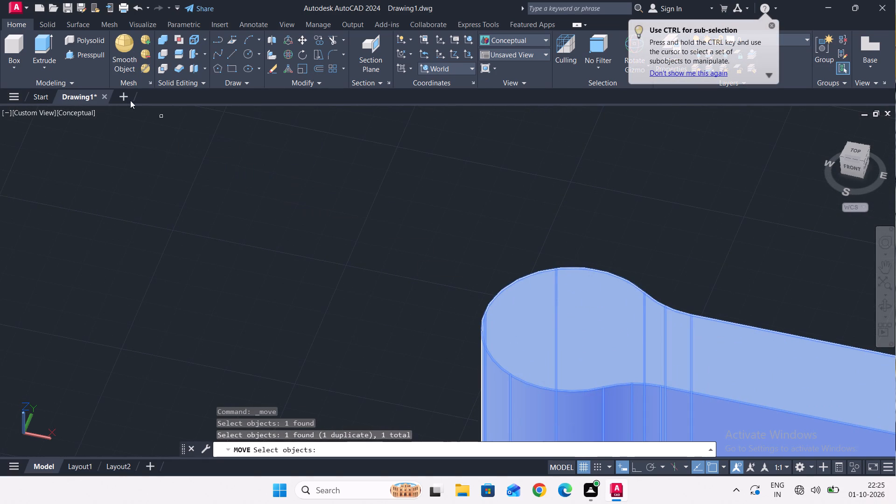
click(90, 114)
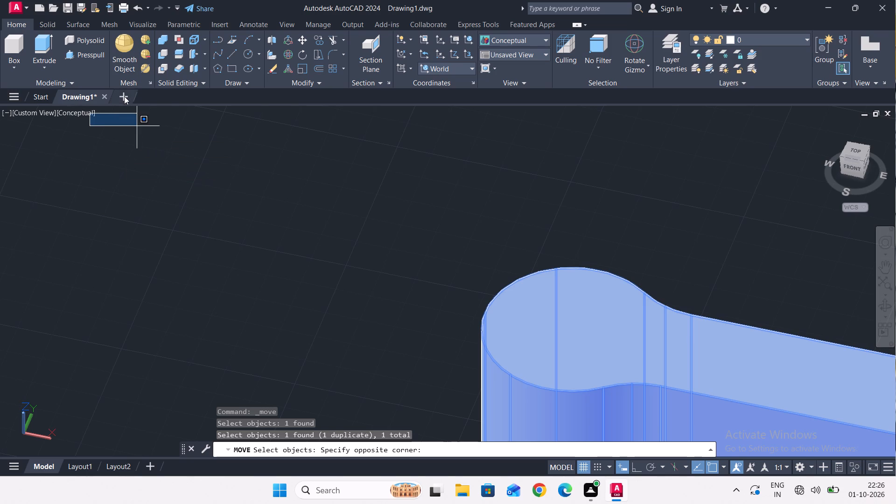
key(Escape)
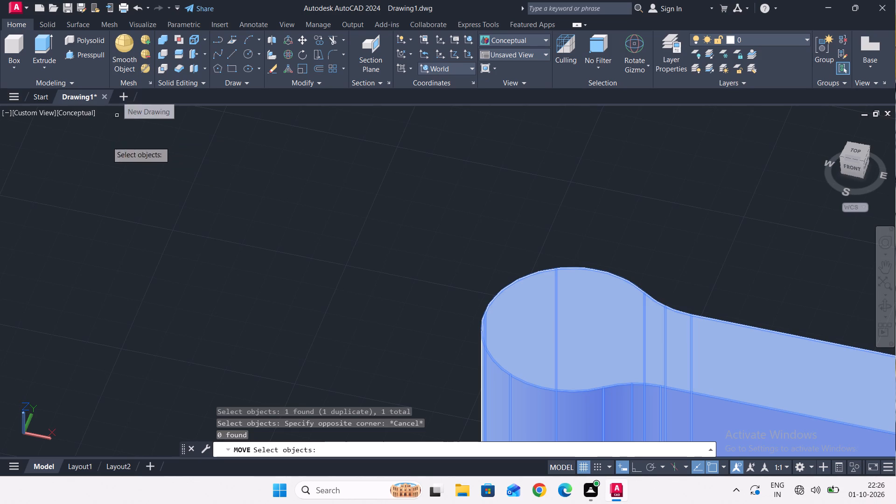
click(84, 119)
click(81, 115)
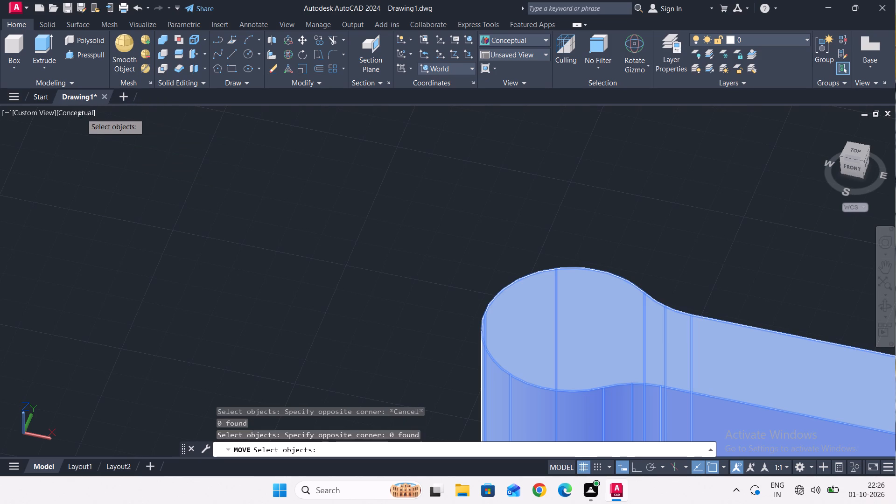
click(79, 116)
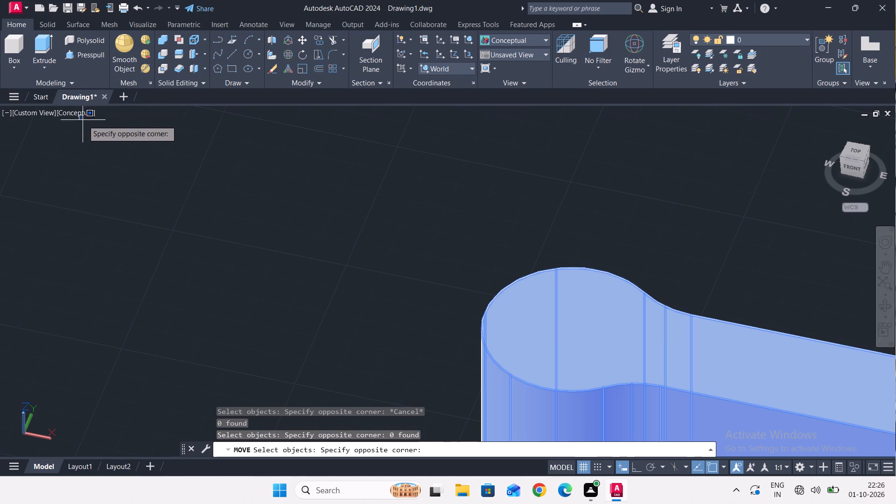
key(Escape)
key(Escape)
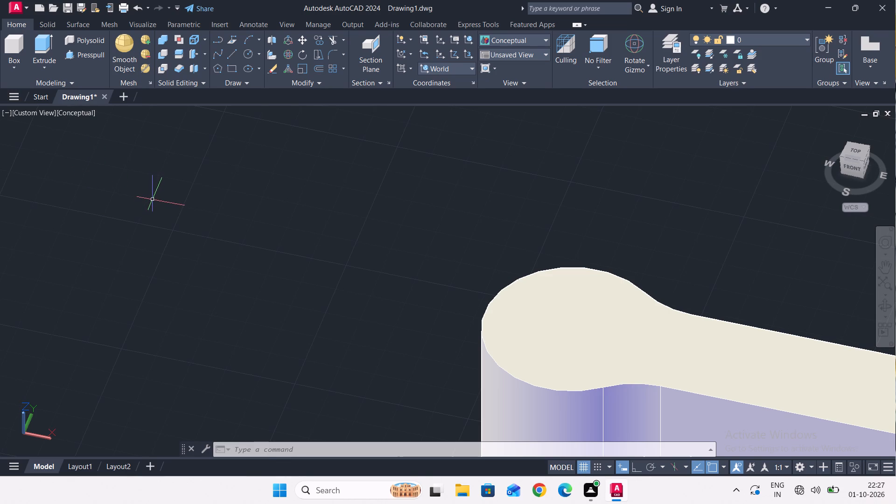
Set the visual style to 2D Wireframe.
click(73, 116)
click(114, 145)
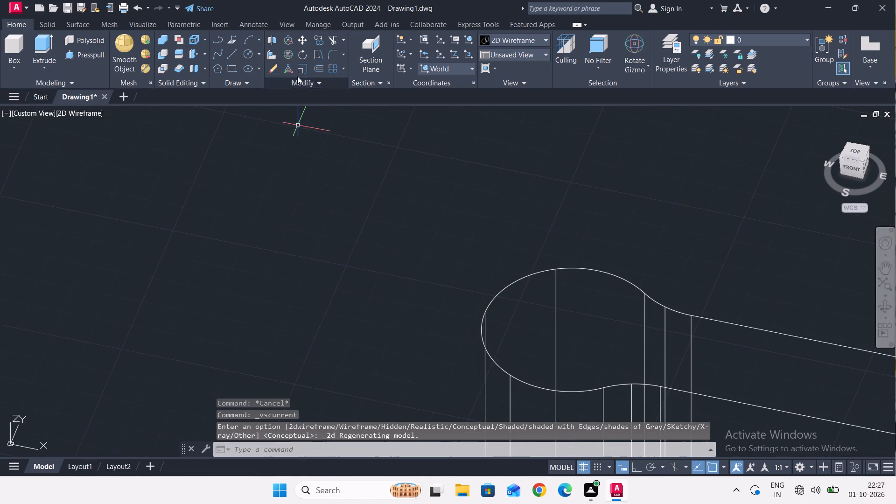
Move the extruded ring-and-arm solid from its rounded end's top edge onto the matching point of the ring outline on the fork's top.
click(303, 39)
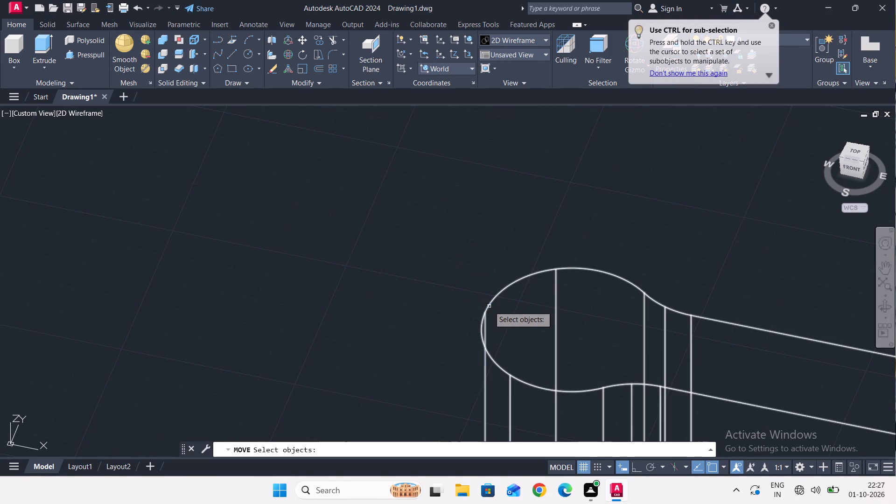
click(489, 306)
key(Return)
scroll(473, 295, up, 1)
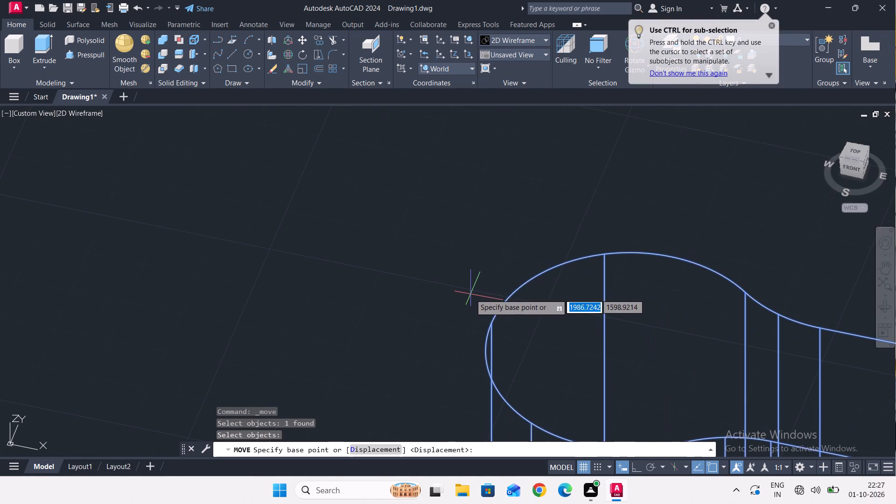
click(491, 324)
scroll(512, 240, down, 5)
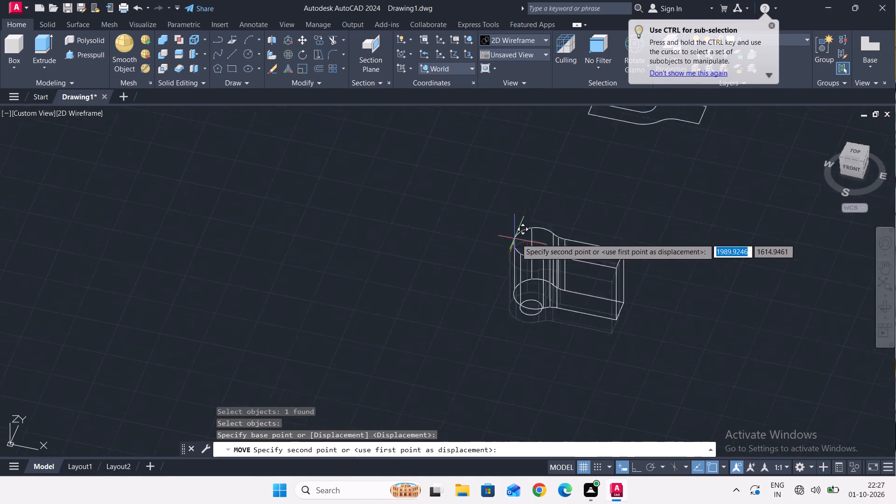
scroll(530, 233, down, 3)
scroll(564, 147, up, 6)
scroll(547, 171, down, 3)
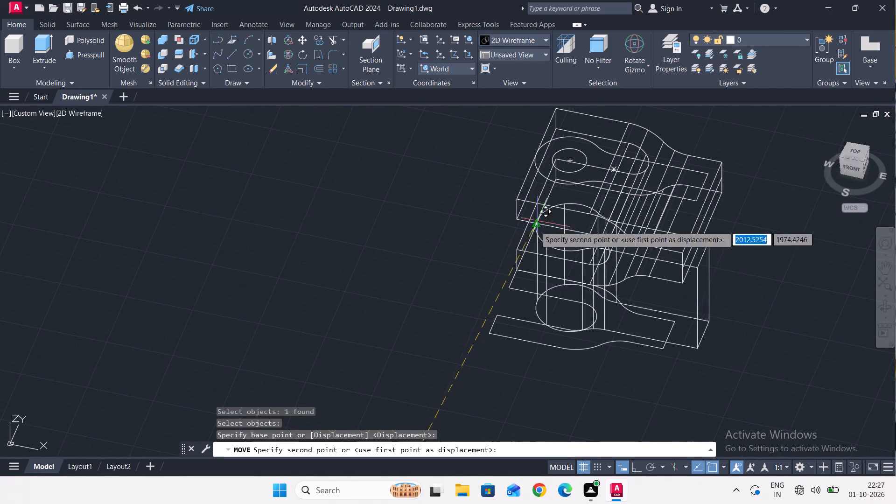
click(539, 154)
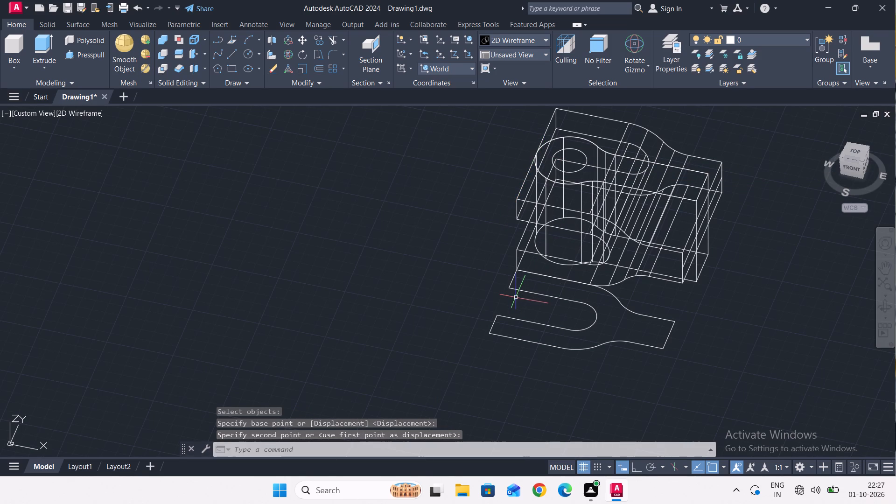
Set the visual style to Conceptual.
click(87, 113)
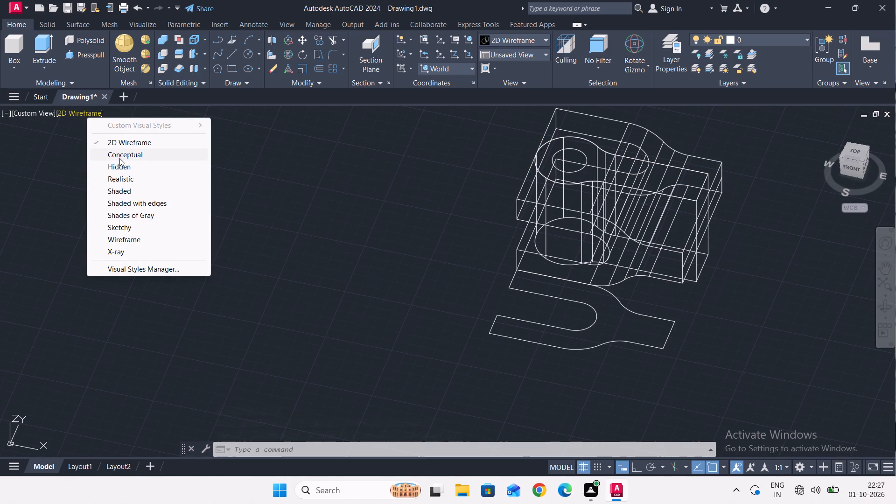
click(119, 158)
Examine from several sides how the ring-and-arm solid overlaps the fork solid.
scroll(289, 236, down, 2)
middle_drag(321, 268, 321, 267)
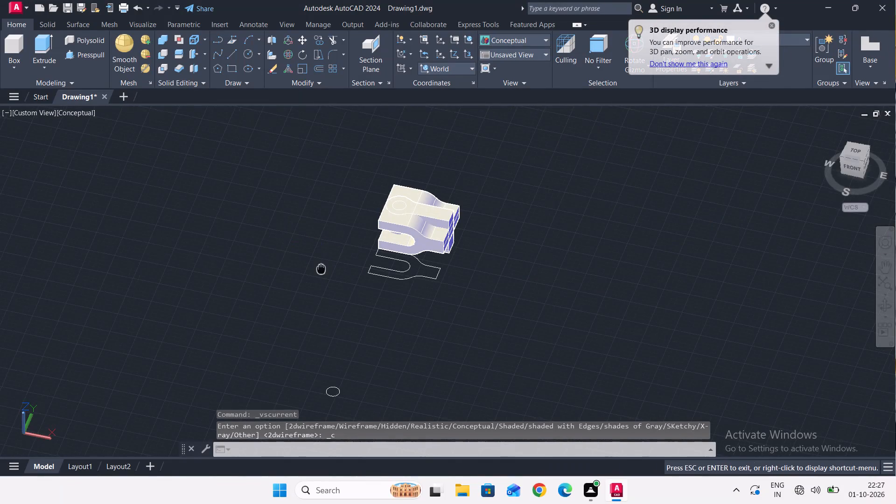
middle_drag(321, 267, 335, 256)
middle_drag(329, 243, 340, 265)
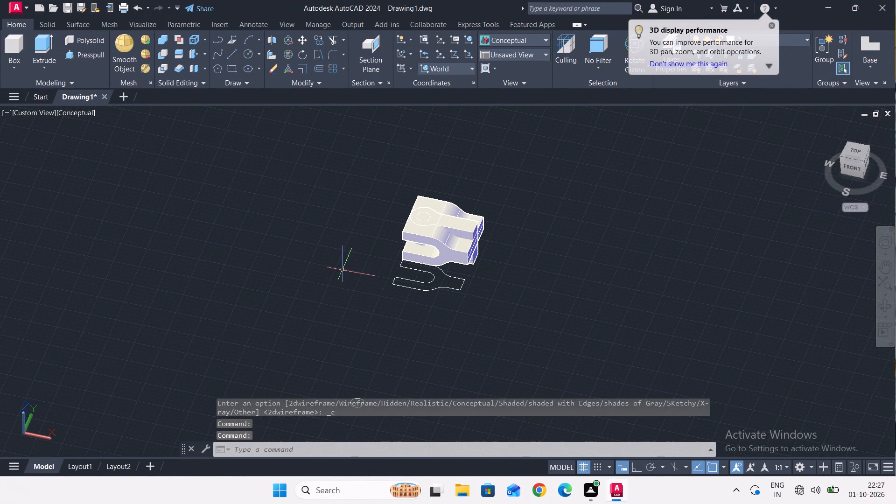
shift+middle_drag(343, 270, 415, 219)
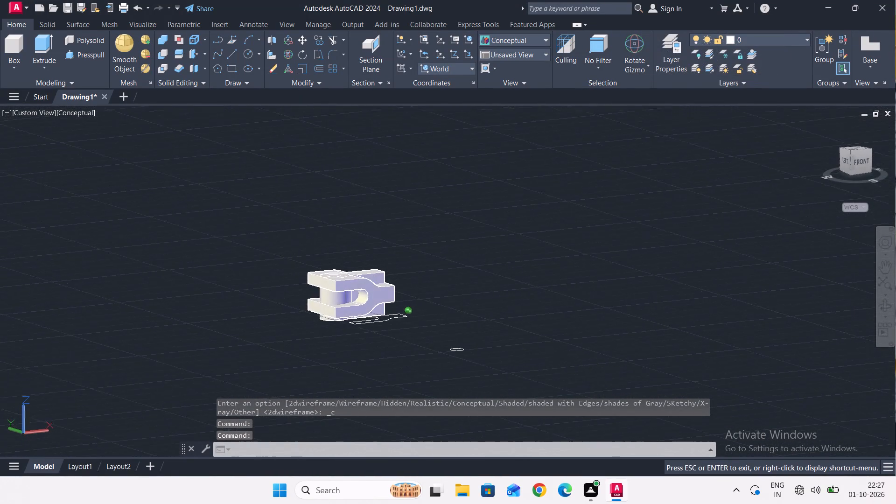
shift+middle_drag(415, 219, 288, 282)
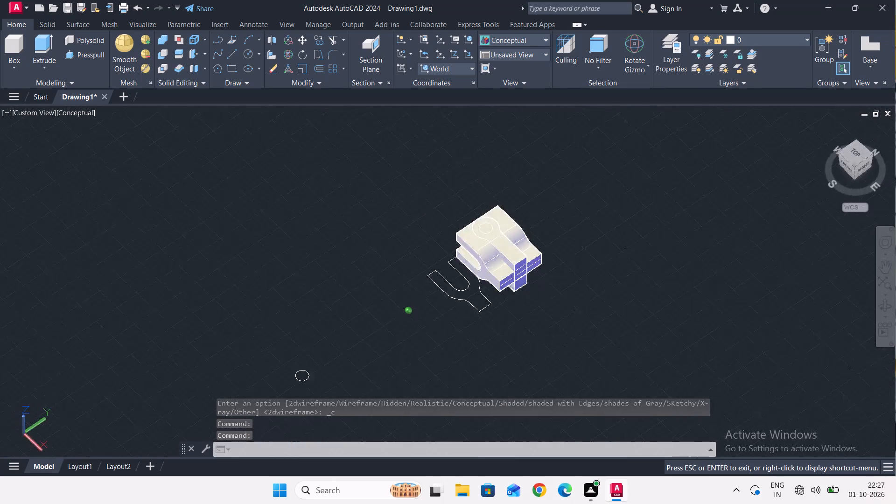
shift+middle_drag(288, 282, 407, 236)
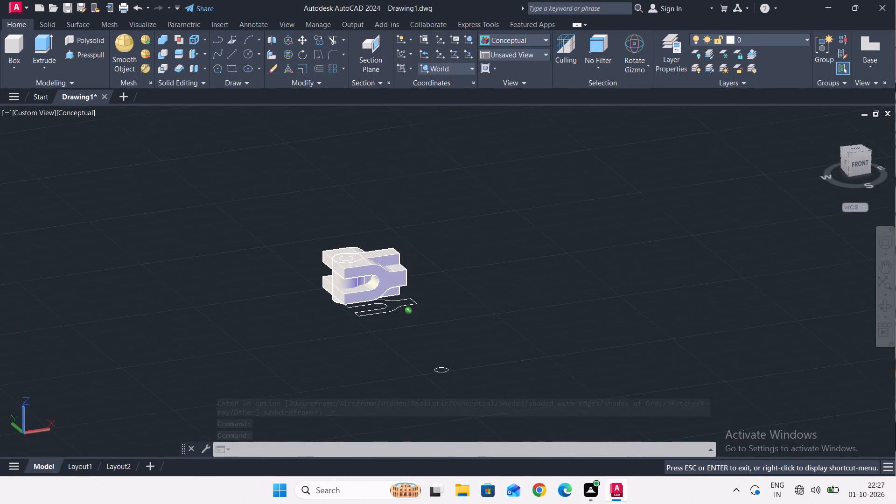
shift+middle_drag(407, 236, 595, 189)
shift+scroll(585, 183, down, 1)
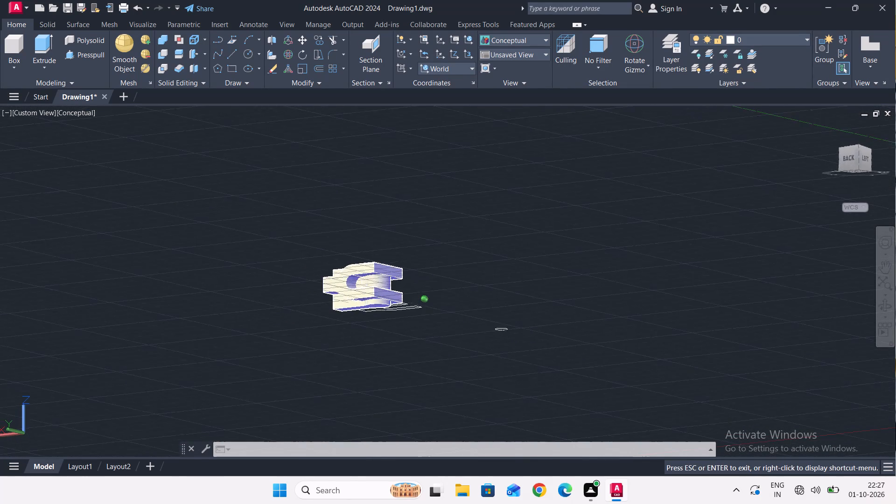
shift+middle_drag(595, 189, 622, 229)
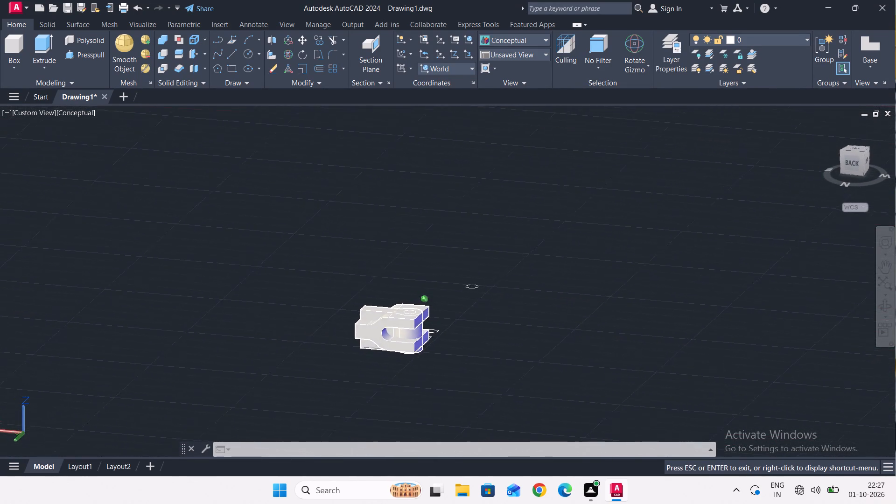
shift+middle_drag(622, 229, 589, 229)
scroll(397, 362, up, 1)
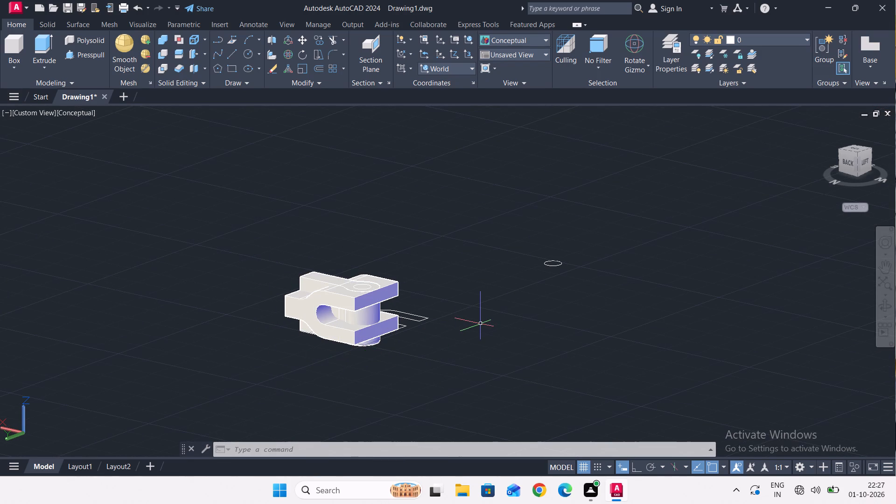
Intersect the fork solid with the overlapping ring-and-arm solid, selecting the arm end with a crossing window.
key(Escape)
key(i)
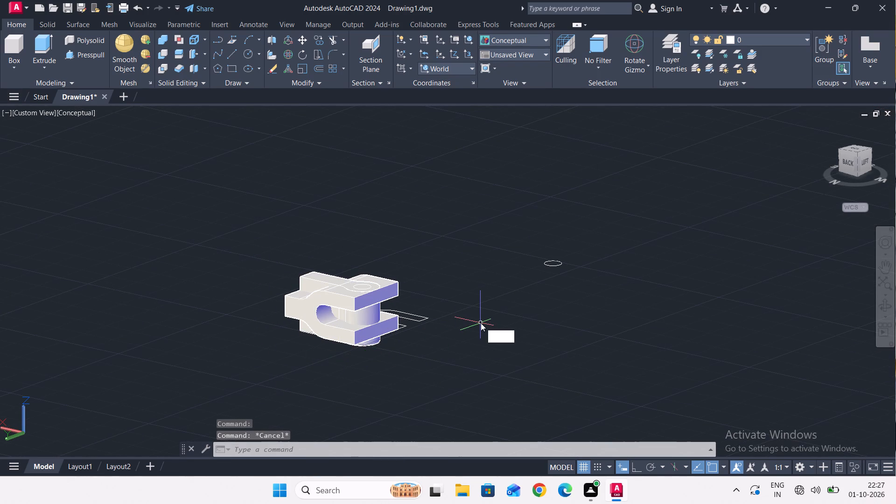
key(n)
text(te)
key(r)
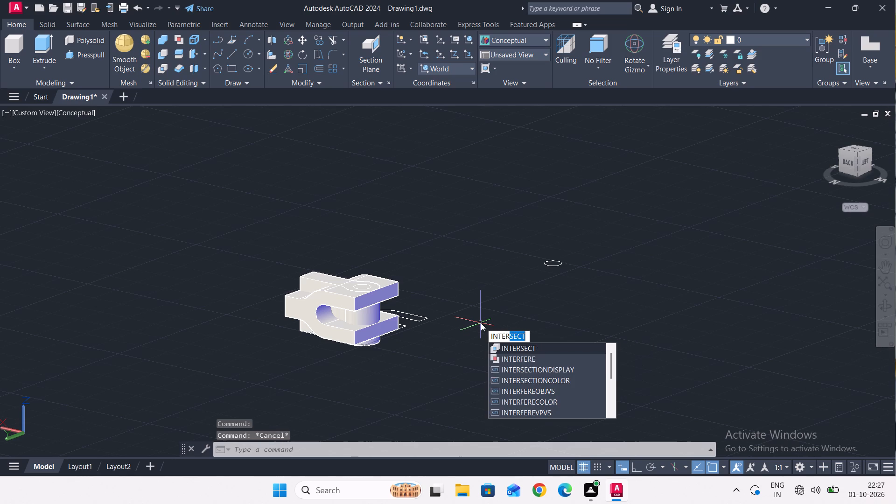
click(524, 348)
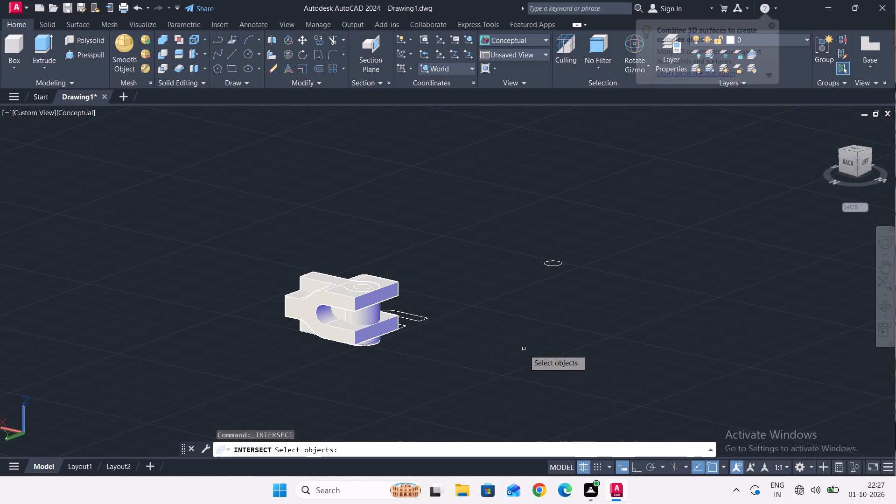
click(339, 303)
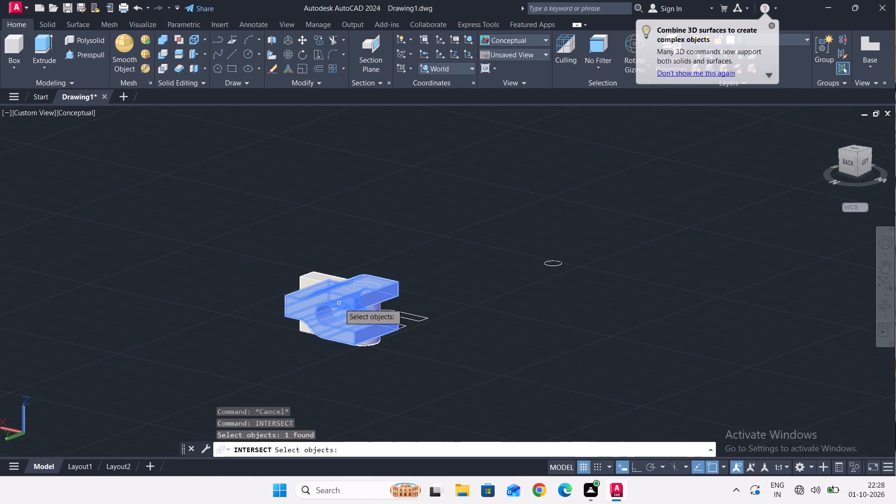
click(317, 269)
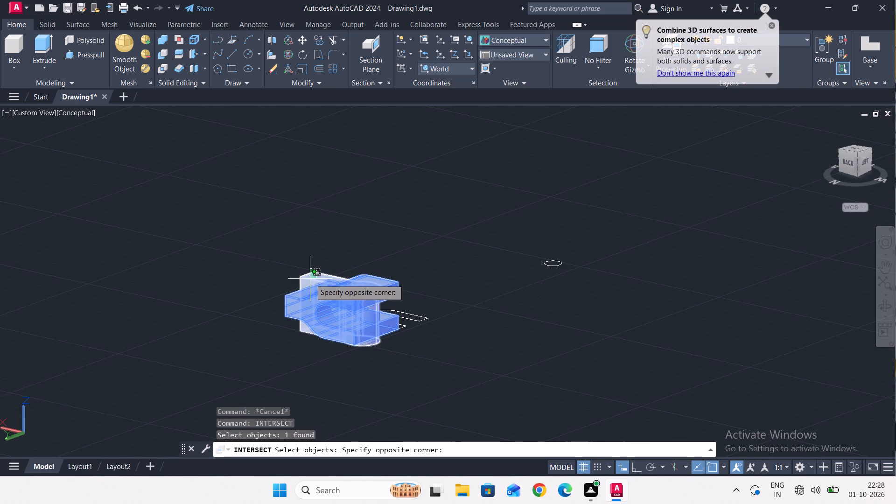
click(310, 280)
scroll(399, 331, up, 2)
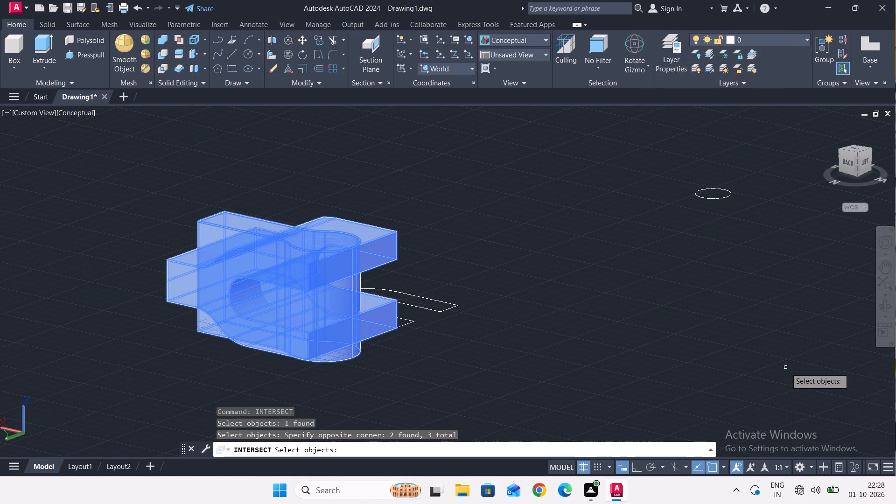
key(Return)
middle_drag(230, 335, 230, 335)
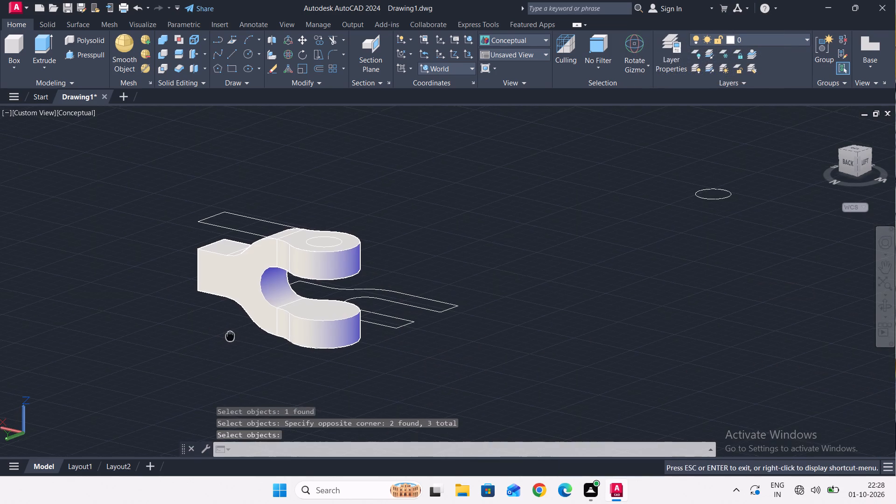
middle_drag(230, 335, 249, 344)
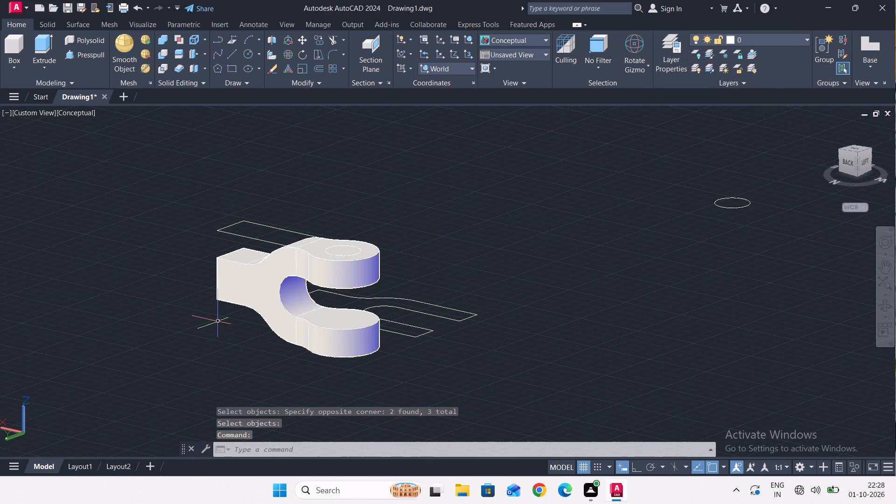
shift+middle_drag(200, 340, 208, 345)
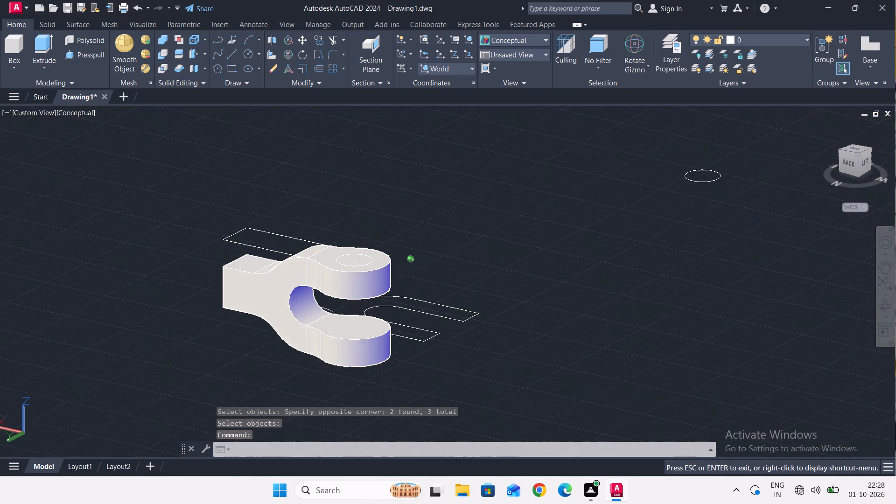
Erase the leftover fork profile outline and the ring-and-arm outline lying around the intersected solid.
shift+middle_drag(208, 345, 514, 359)
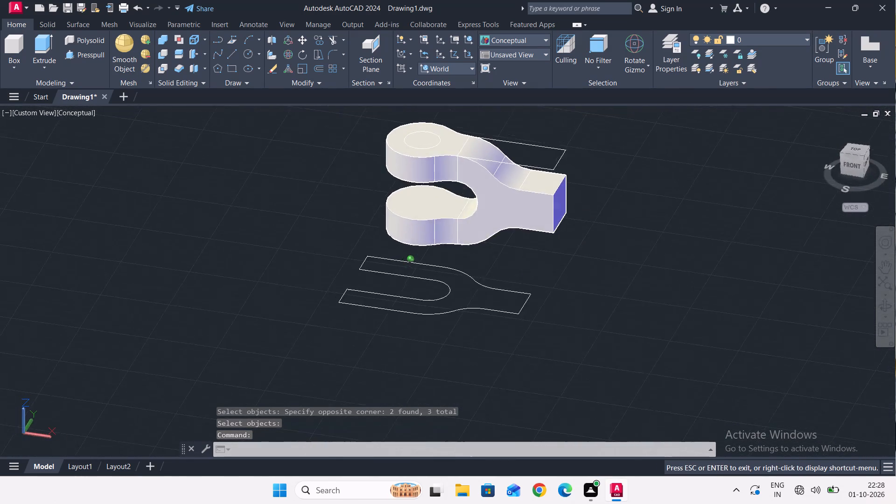
shift+middle_drag(514, 359, 313, 360)
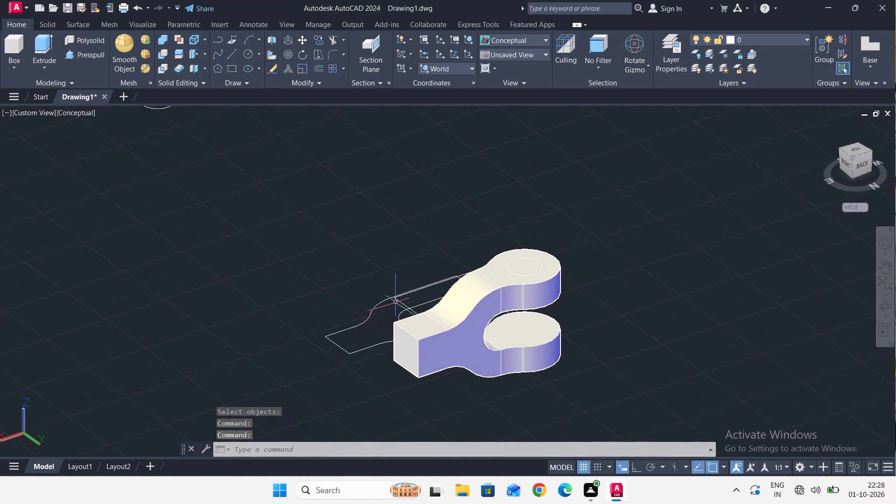
right_click(398, 293)
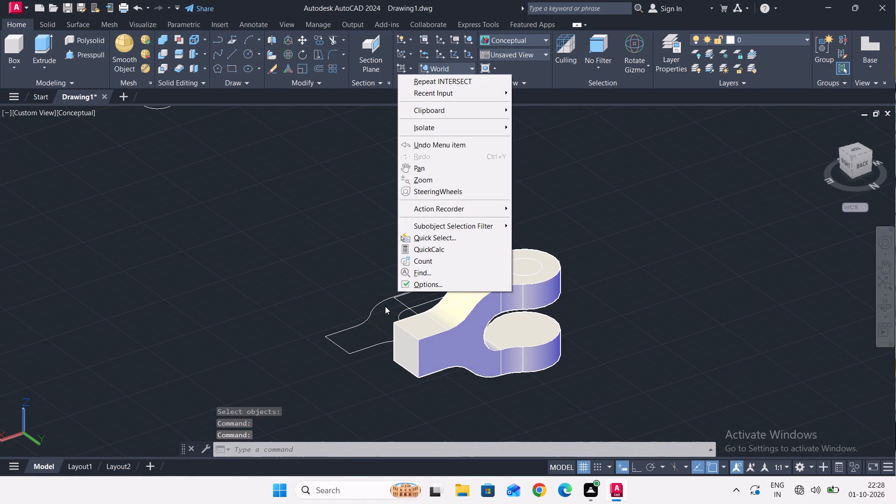
key(Escape)
right_click(362, 321)
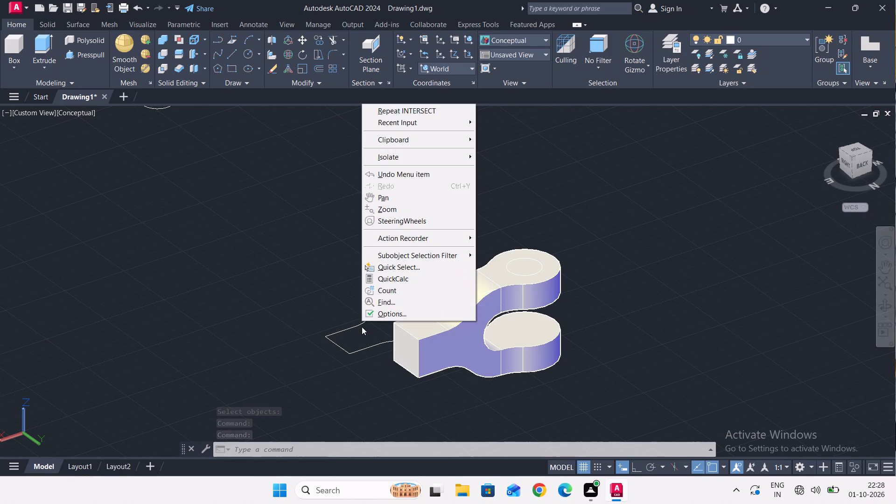
key(Escape)
right_click(344, 351)
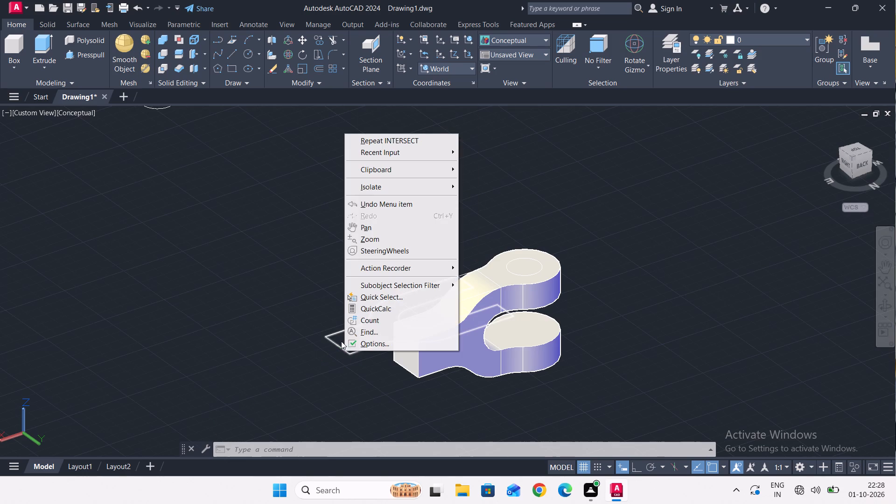
click(332, 343)
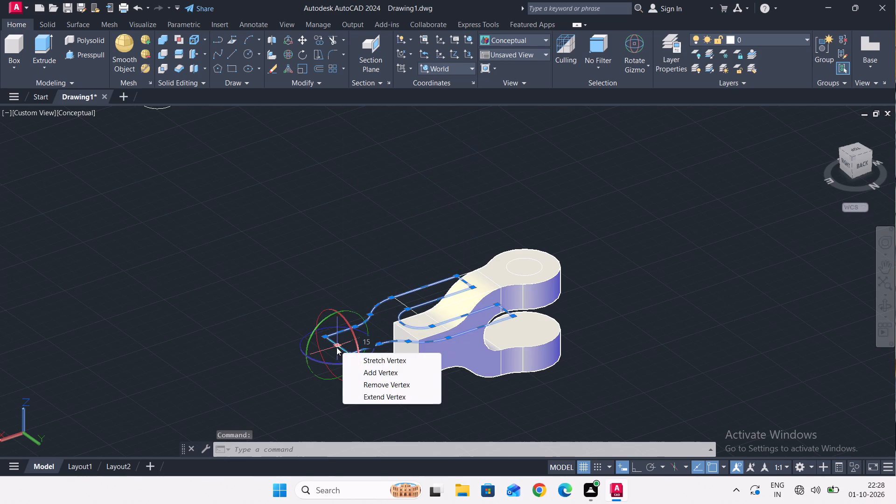
key(Delete)
key(Delete)
key(Escape)
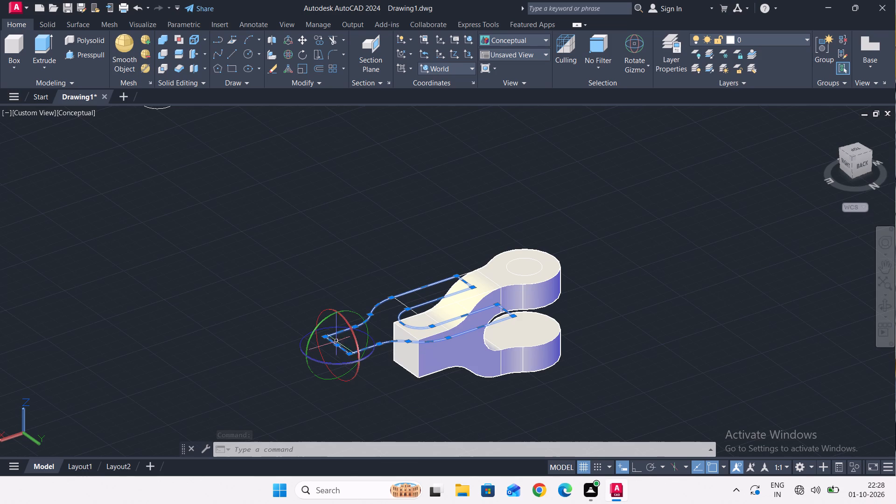
key(Escape)
click(378, 307)
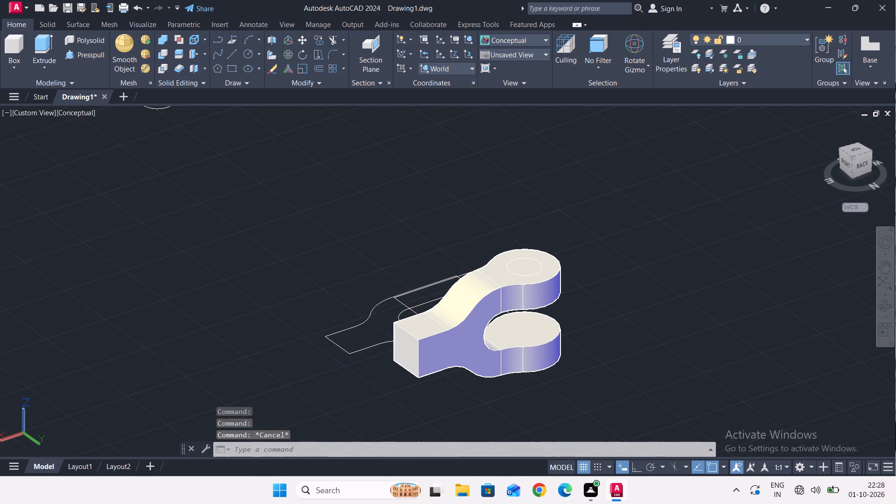
key(Delete)
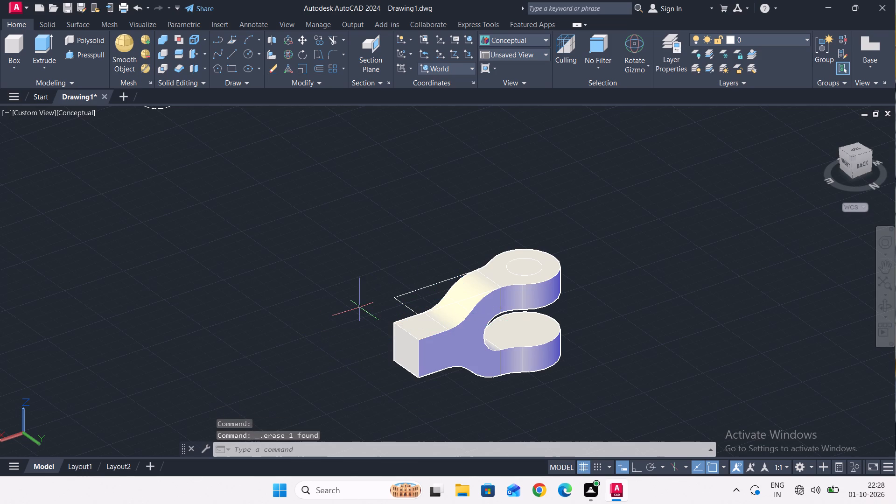
click(399, 300)
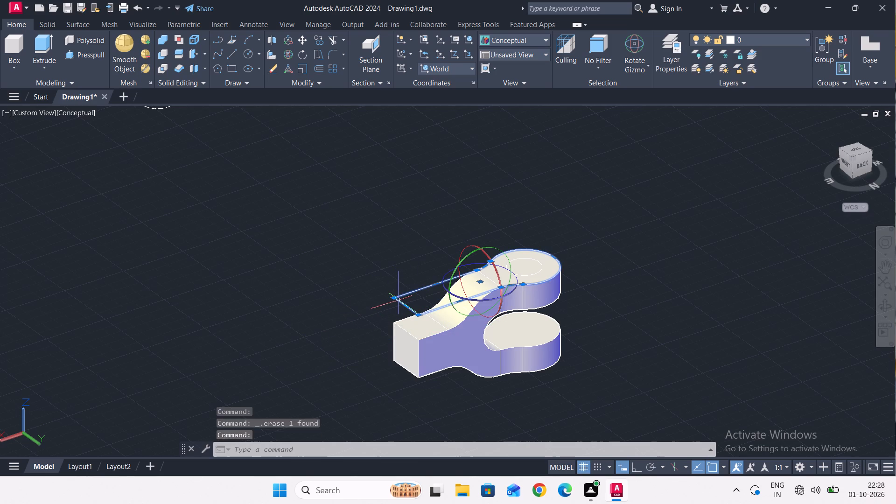
key(Delete)
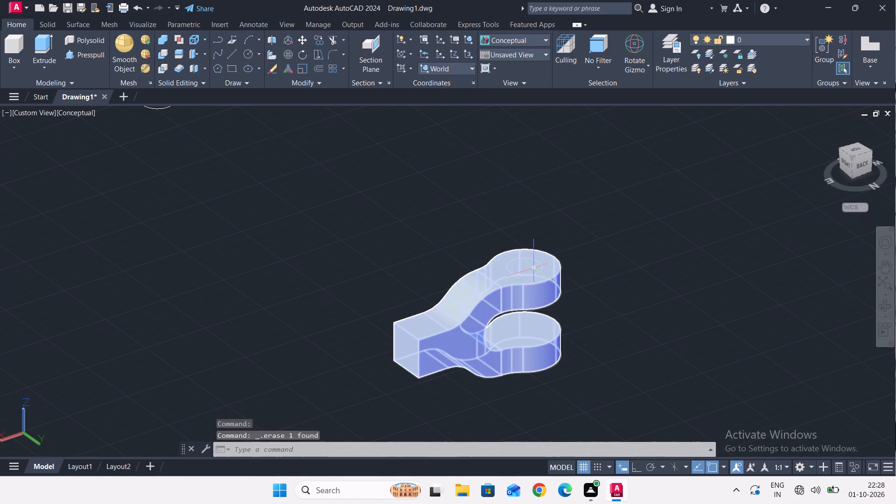
Presspull the circle on the upper lug's top face down through both lugs of the fork to cut the pin hole.
scroll(534, 268, up, 3)
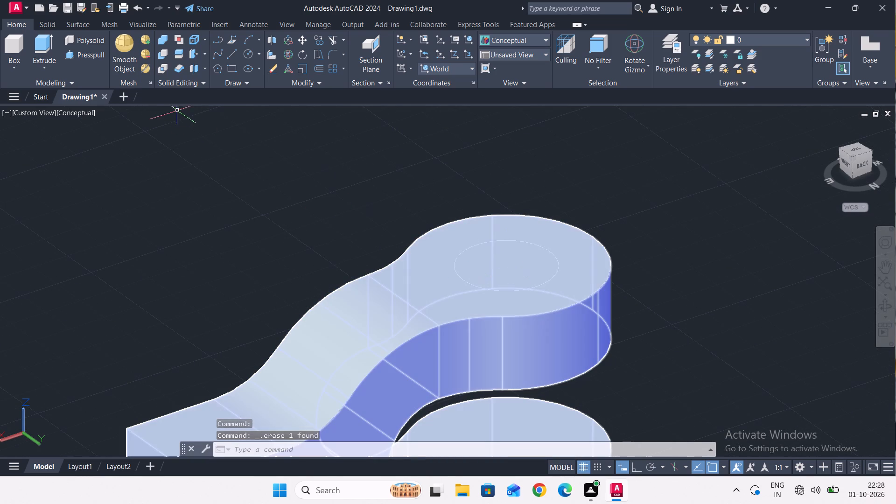
click(77, 53)
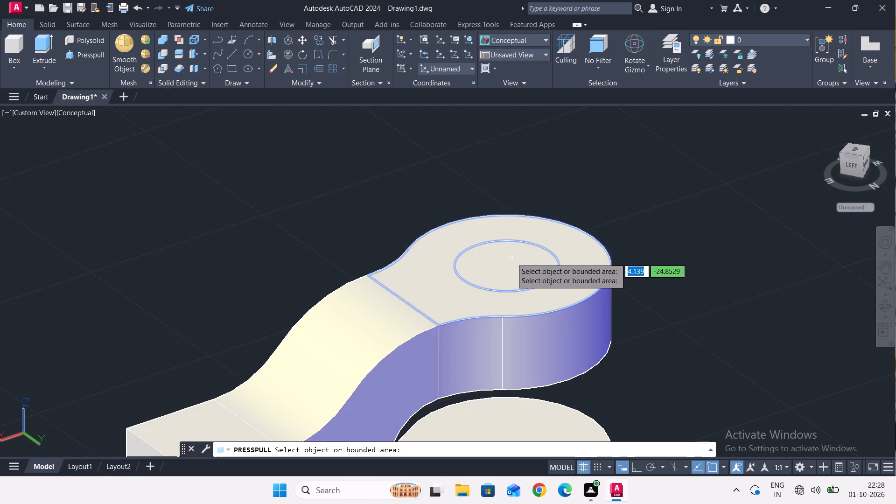
click(512, 264)
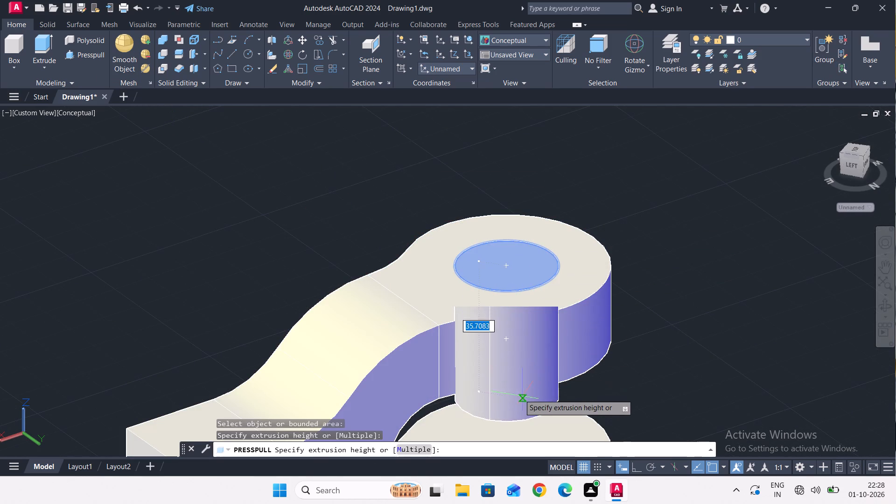
scroll(518, 341, down, 5)
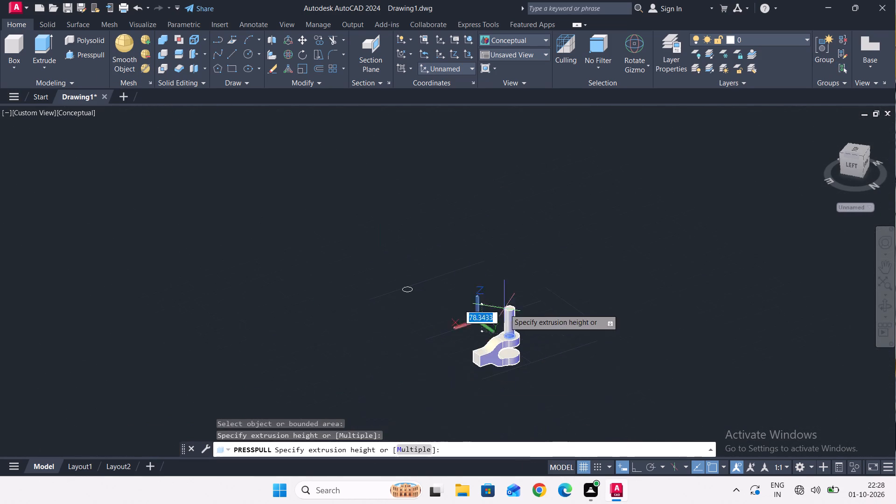
scroll(504, 391, up, 3)
click(502, 342)
scroll(525, 324, up, 2)
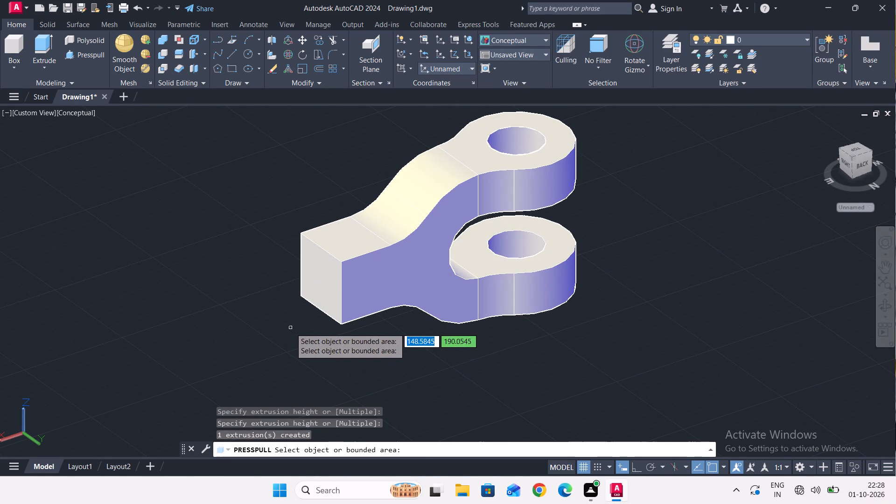
Examine the finished fork and its lug holes from the front, back, sides and underneath.
shift+middle_drag(265, 311, 455, 319)
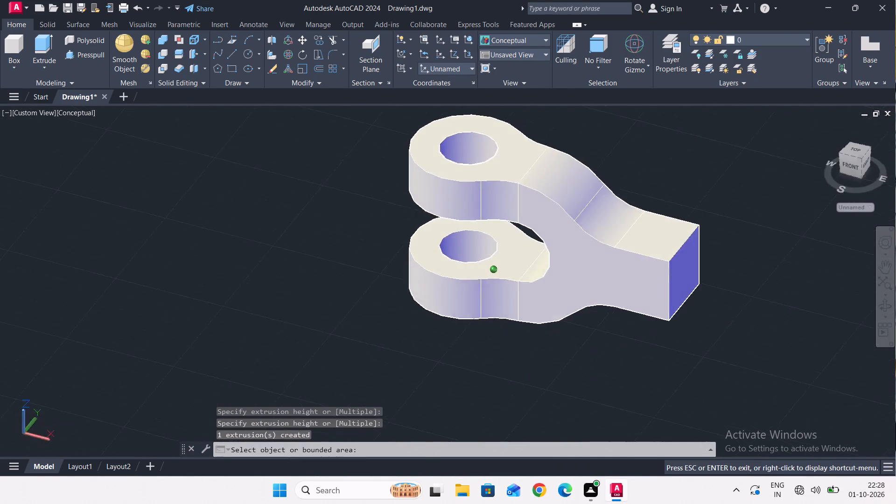
shift+middle_drag(455, 319, 855, 255)
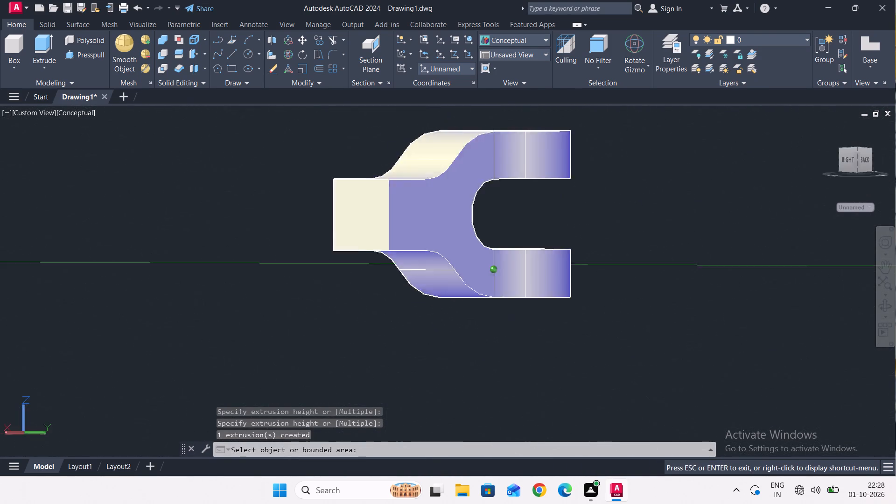
shift+middle_drag(855, 255, 557, 298)
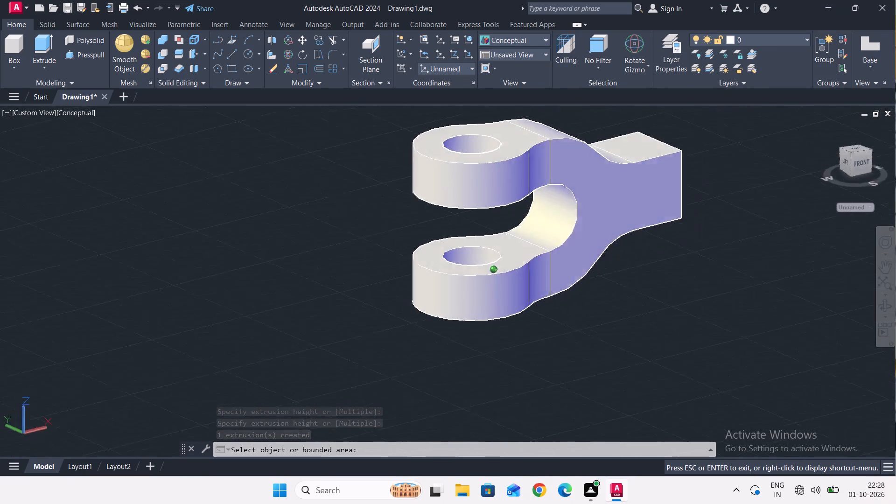
shift+middle_drag(557, 298, 446, 197)
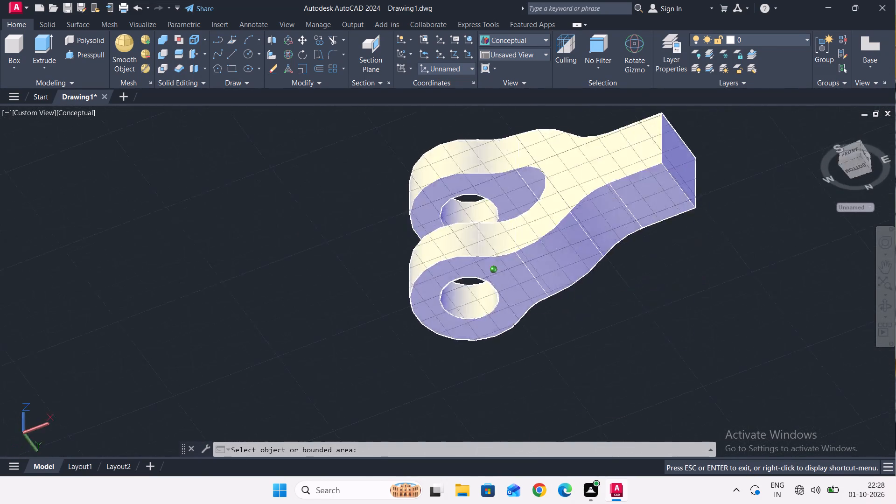
shift+middle_drag(446, 197, 725, 278)
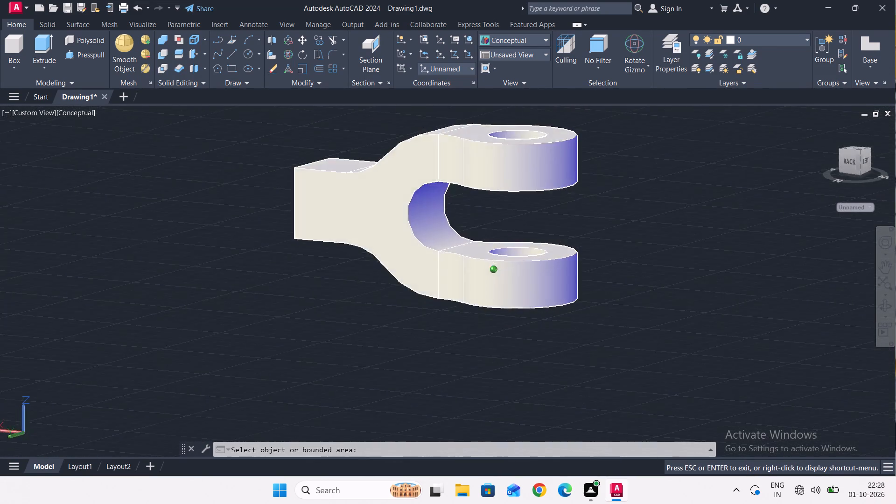
shift+middle_drag(725, 278, 659, 225)
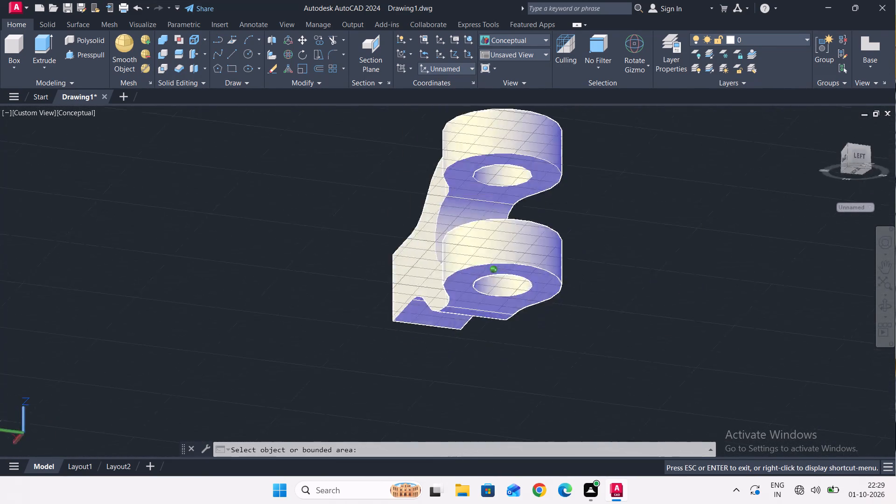
shift+middle_drag(659, 225, 604, 214)
shift+scroll(584, 134, down, 1)
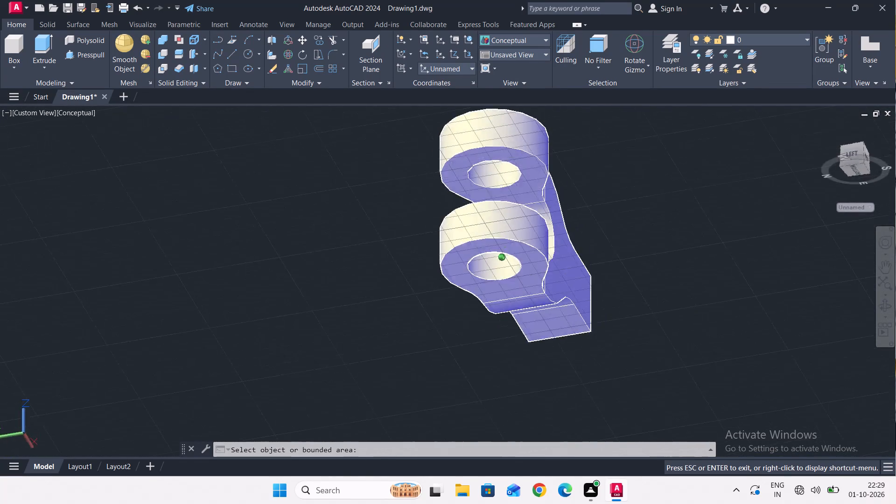
shift+middle_drag(604, 214, 634, 304)
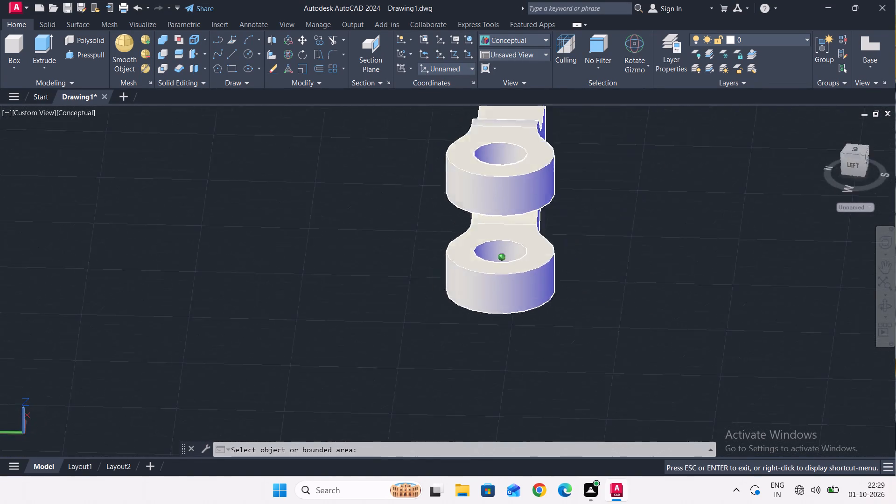
shift+middle_drag(634, 304, 521, 266)
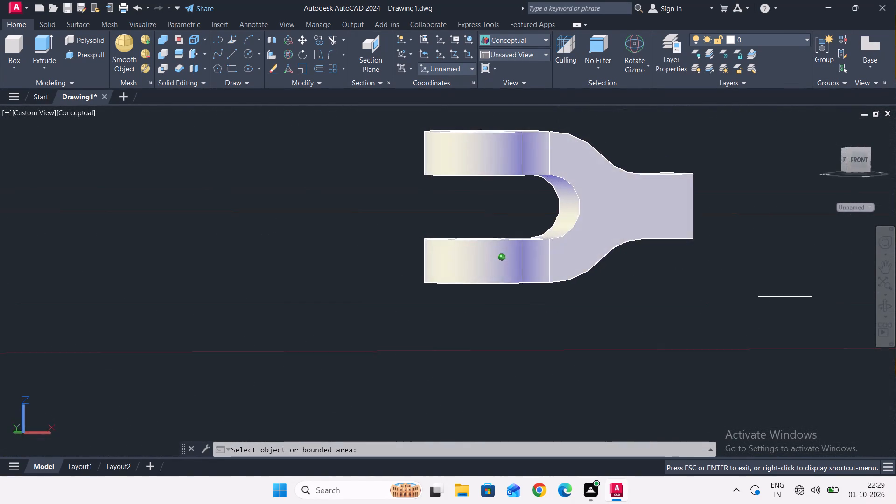
shift+middle_drag(521, 266, 702, 287)
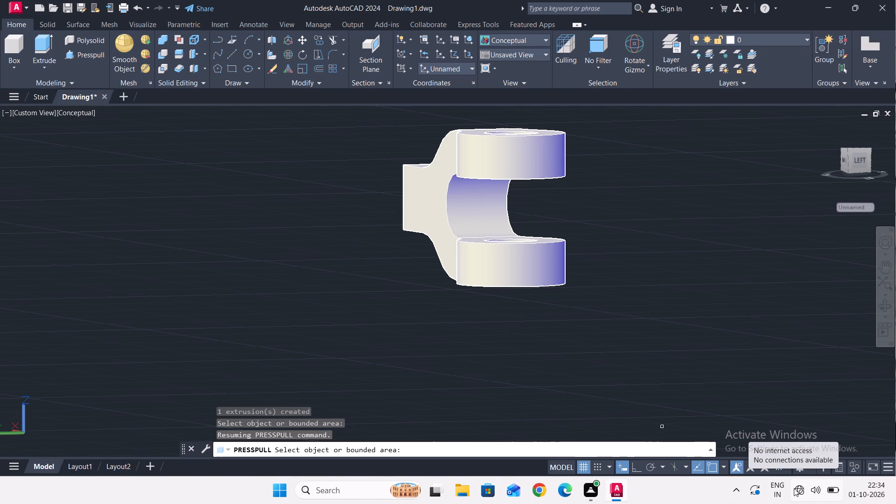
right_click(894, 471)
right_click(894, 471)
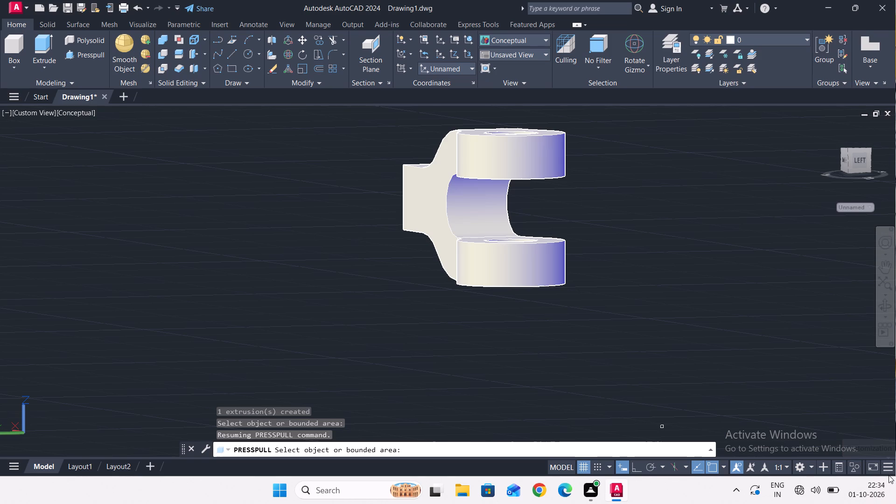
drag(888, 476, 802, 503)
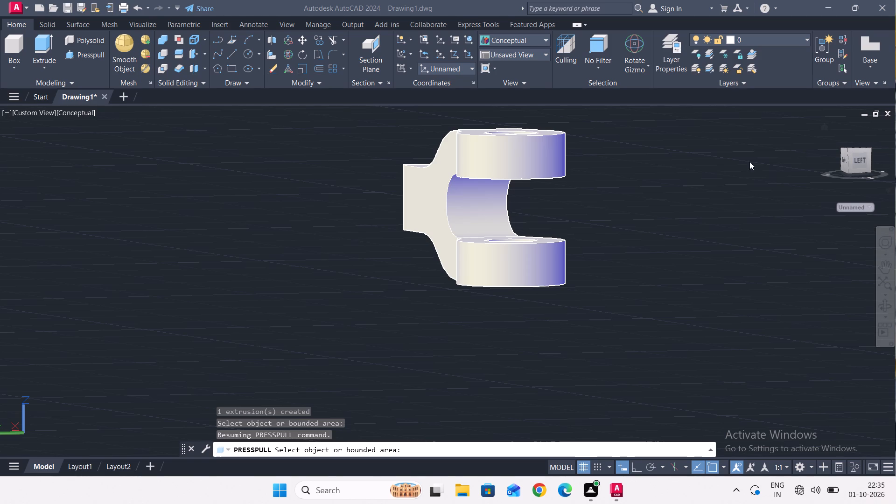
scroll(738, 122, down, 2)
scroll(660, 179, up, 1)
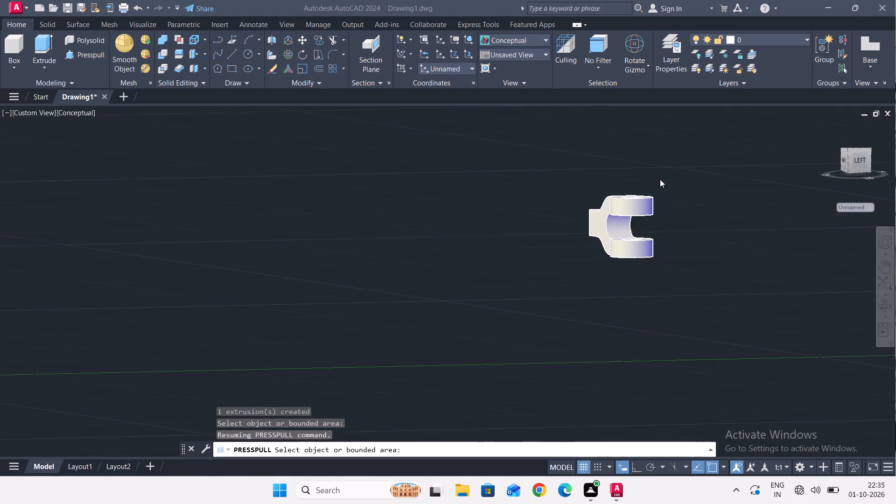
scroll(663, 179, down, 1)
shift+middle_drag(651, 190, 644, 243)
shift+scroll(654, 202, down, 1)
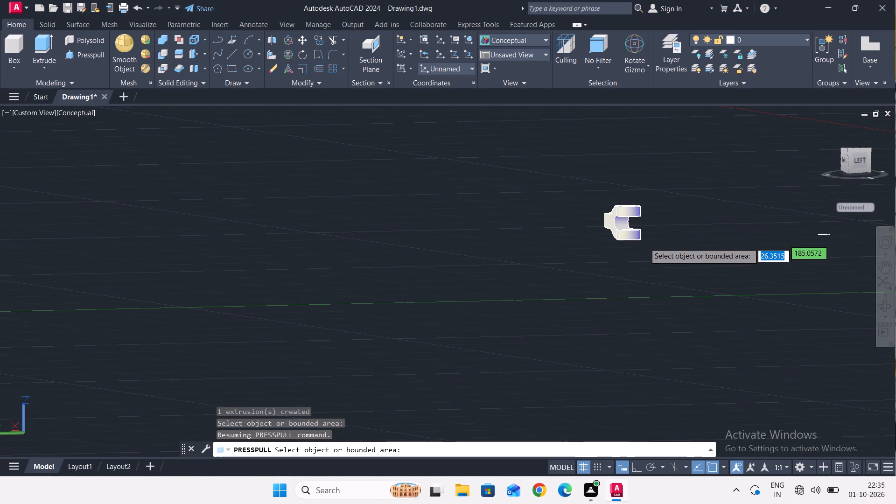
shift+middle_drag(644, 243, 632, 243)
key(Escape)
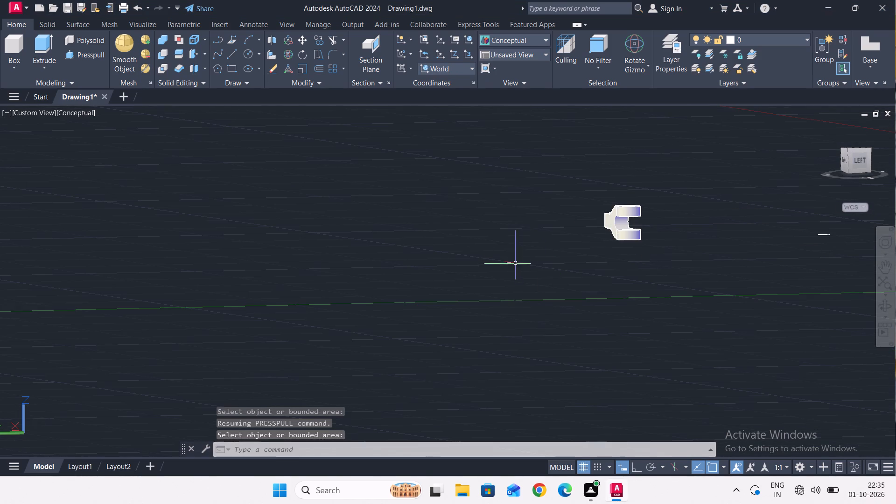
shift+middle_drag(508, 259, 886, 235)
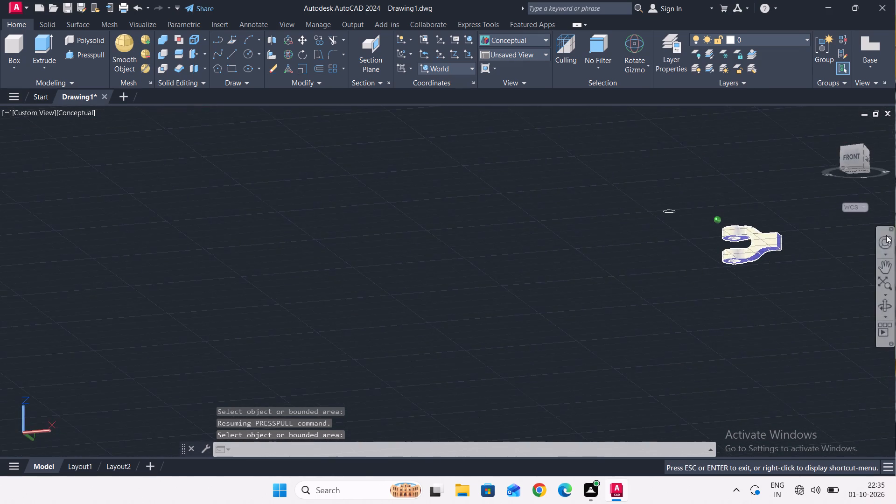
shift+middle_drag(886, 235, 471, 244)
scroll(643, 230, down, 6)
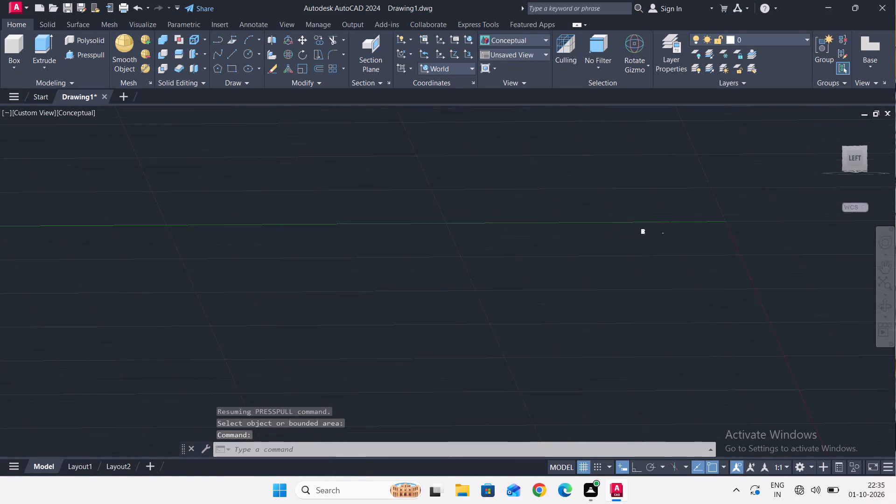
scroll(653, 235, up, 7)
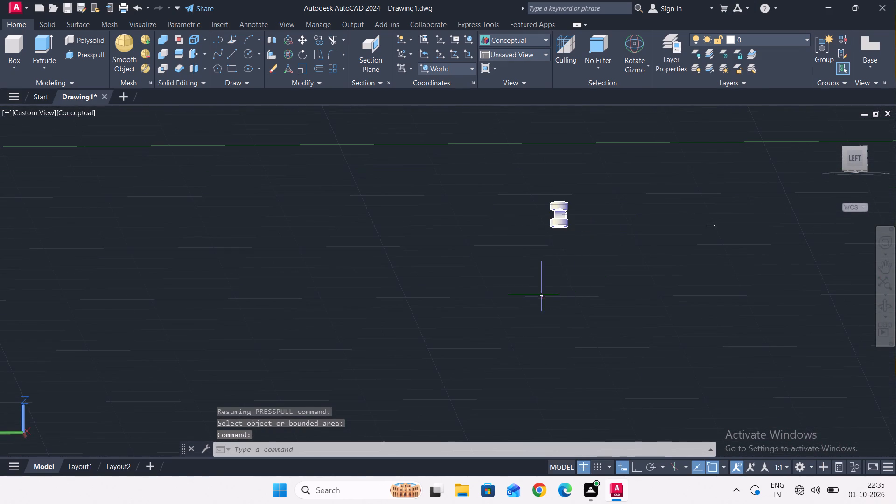
Erase the leftover stray circle lying apart from the fork, working in the north-up top view.
click(856, 149)
click(854, 153)
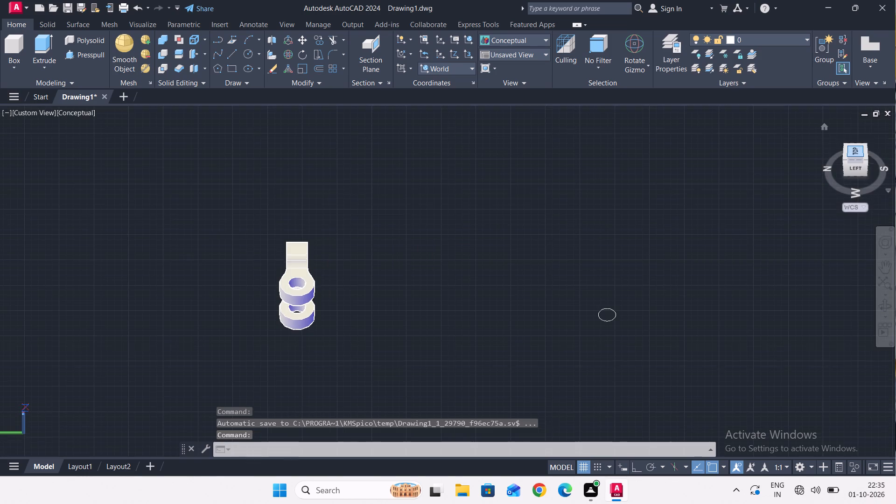
scroll(689, 178, down, 2)
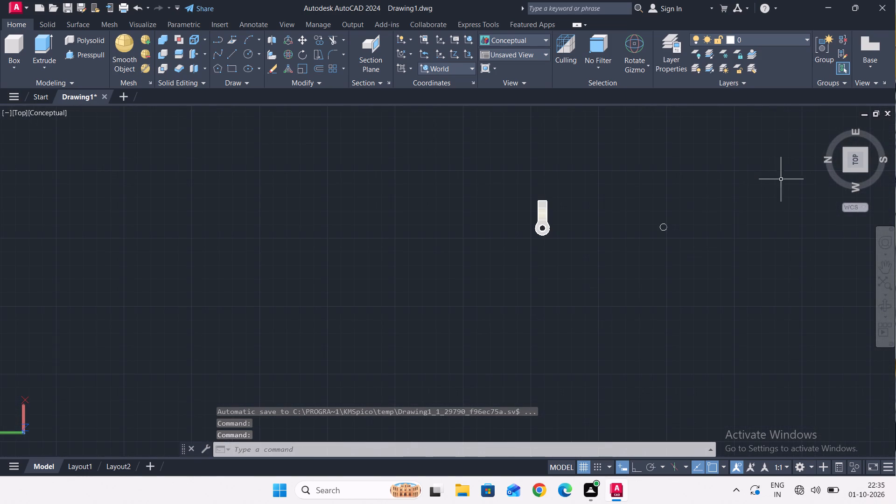
double_click(888, 133)
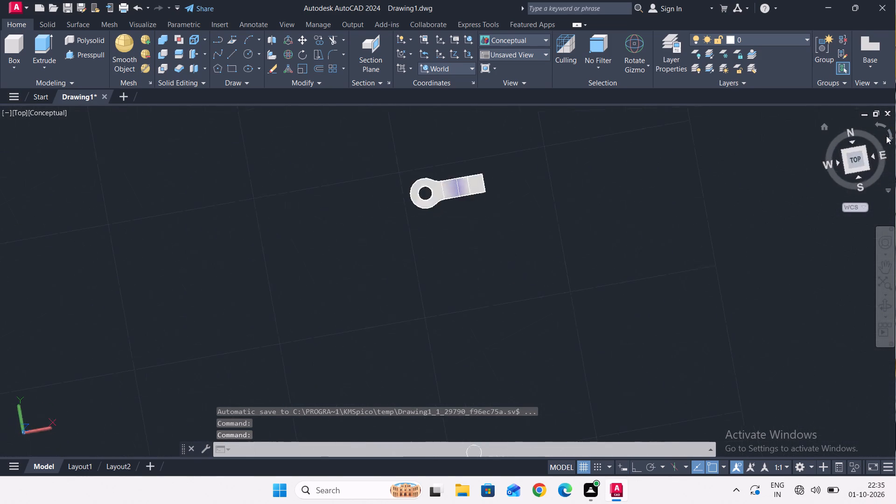
scroll(710, 185, down, 4)
scroll(681, 200, up, 3)
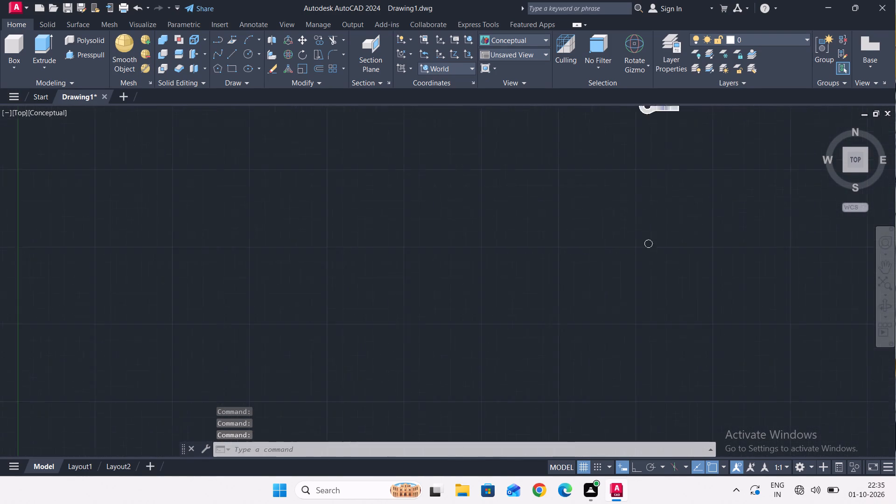
scroll(671, 224, up, 1)
drag(665, 283, 656, 266)
click(589, 230)
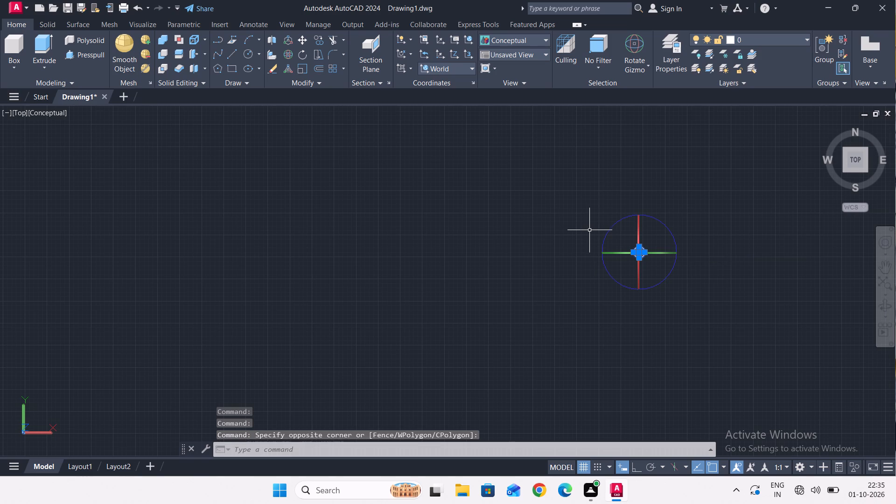
key(Delete)
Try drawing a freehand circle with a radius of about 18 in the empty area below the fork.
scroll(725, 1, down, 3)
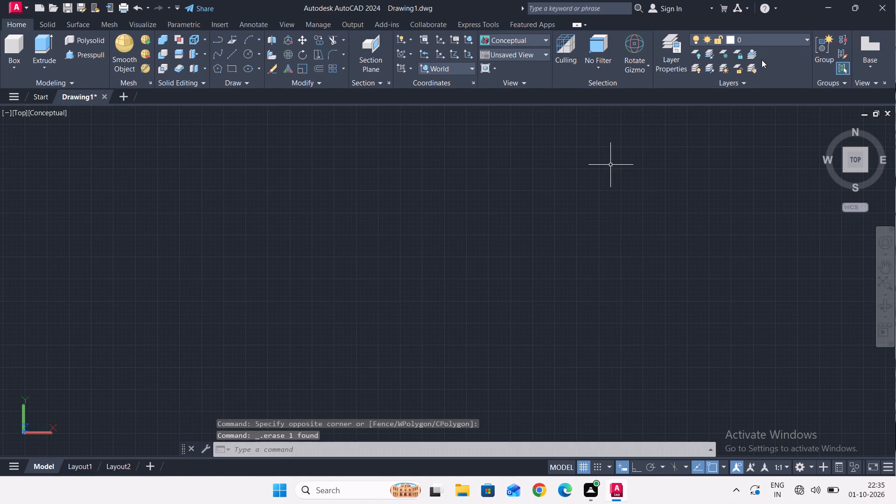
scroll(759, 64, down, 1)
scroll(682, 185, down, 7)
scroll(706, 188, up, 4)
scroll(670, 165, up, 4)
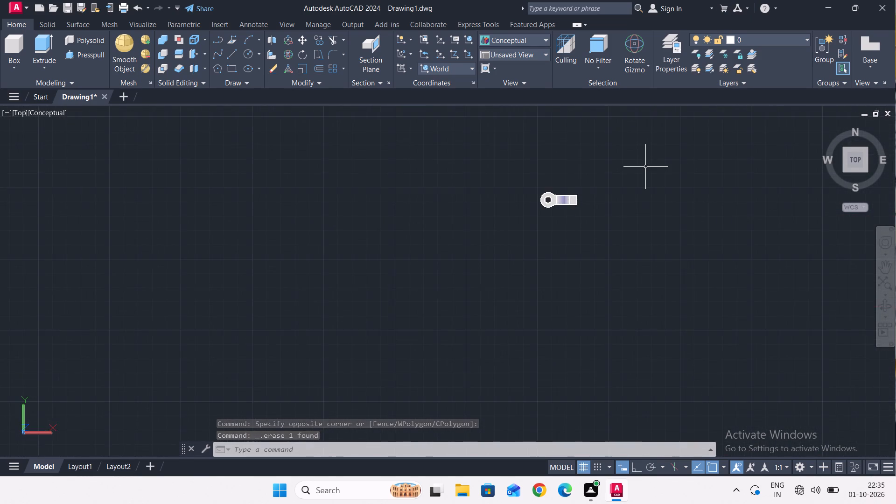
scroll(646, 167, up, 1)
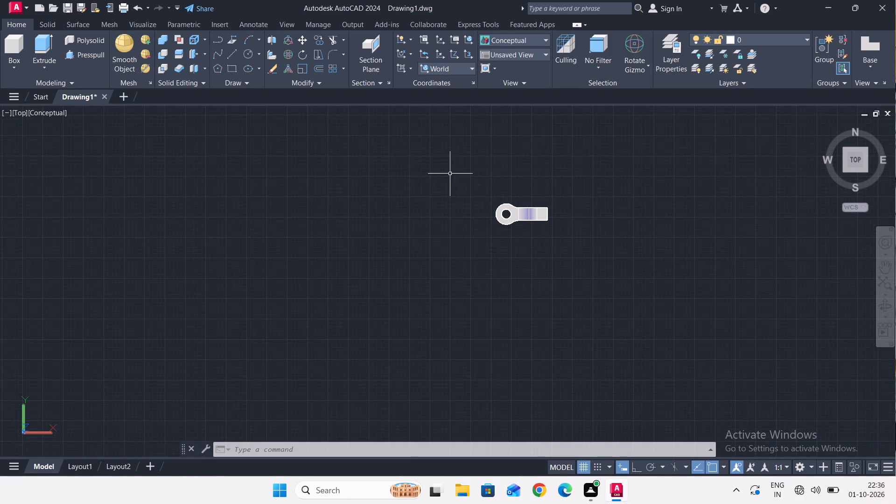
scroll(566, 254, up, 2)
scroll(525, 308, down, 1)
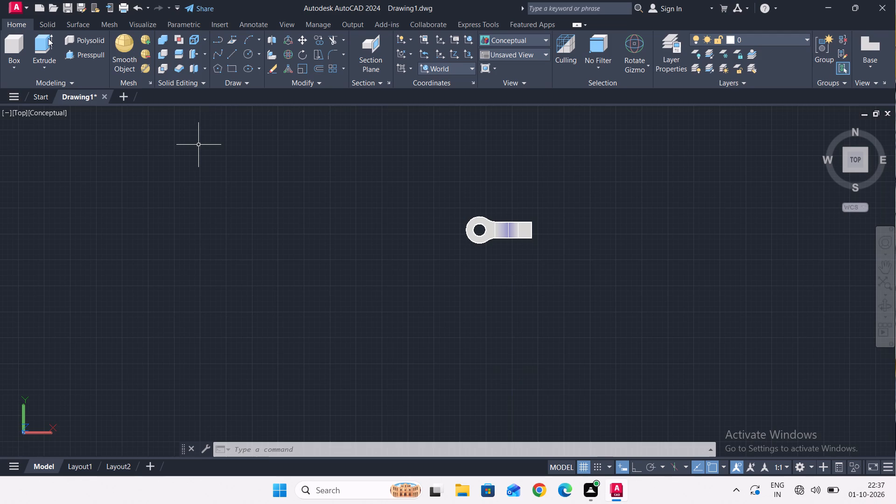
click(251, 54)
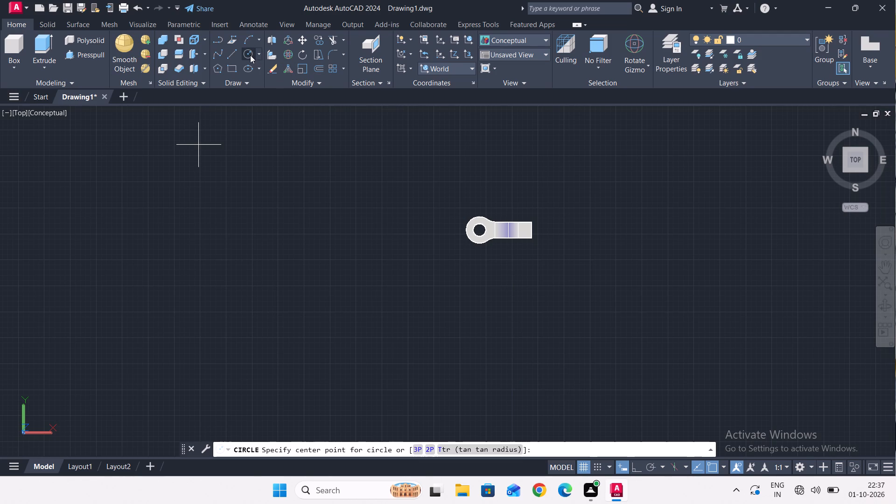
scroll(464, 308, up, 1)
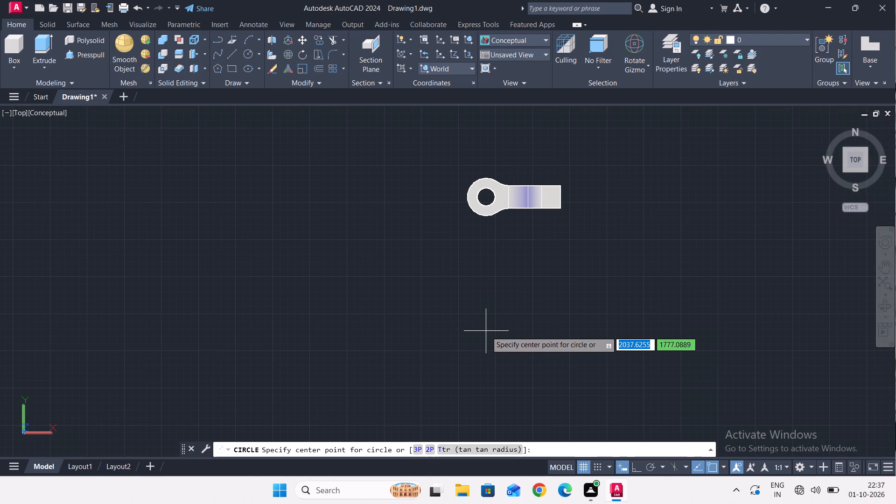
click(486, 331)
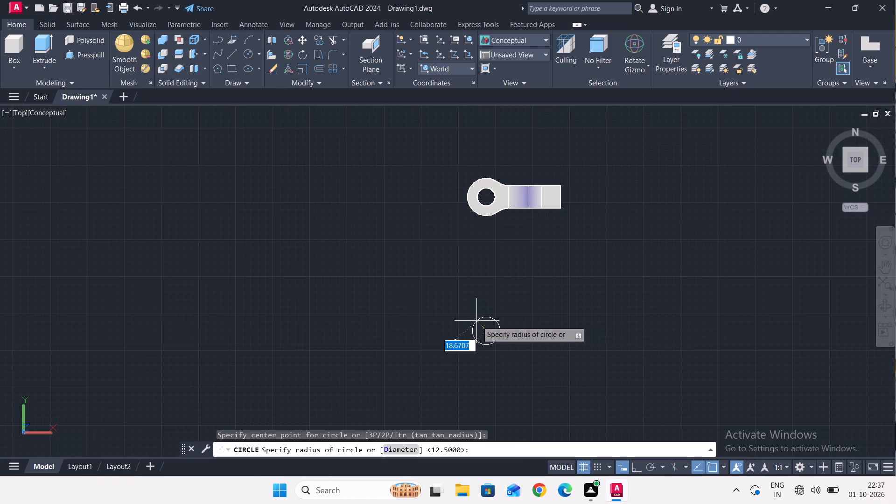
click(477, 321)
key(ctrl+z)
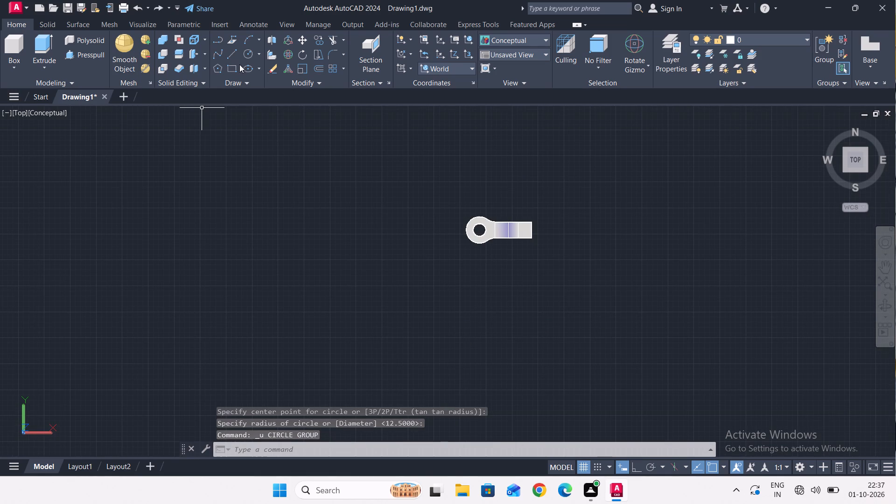
Draw a freehand circle in the empty area just below the fork's ring end in the top view.
click(244, 56)
click(466, 337)
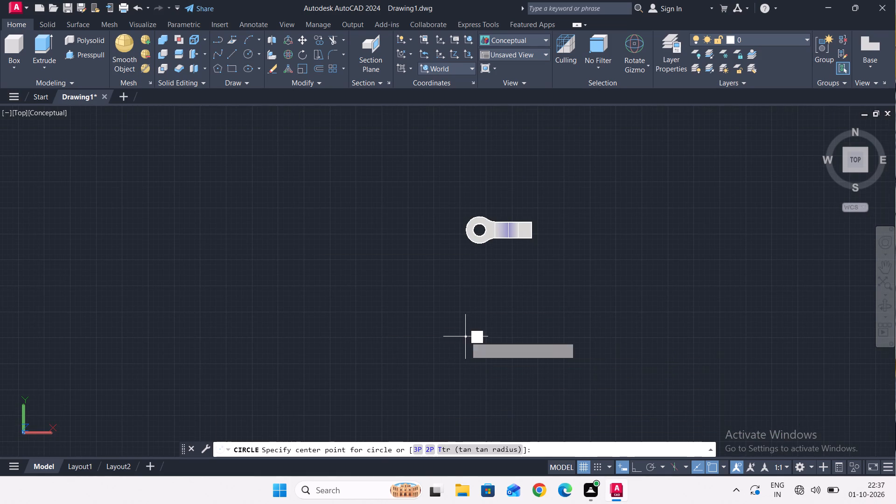
click(463, 321)
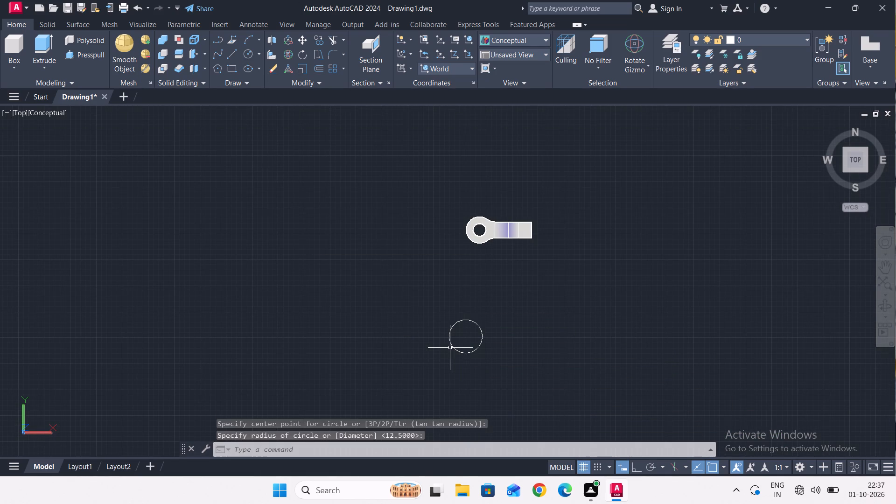
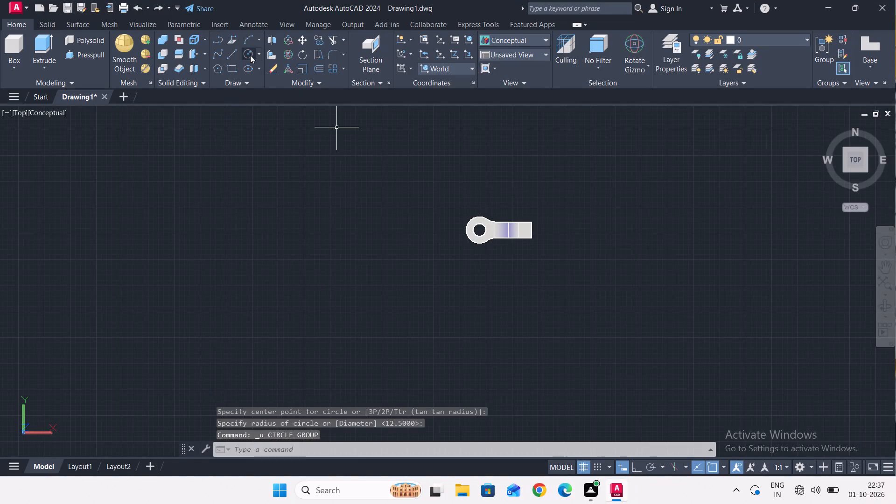
Draw a circle with a radius of 25 in the empty area below the fork's ring end.
click(250, 54)
click(481, 336)
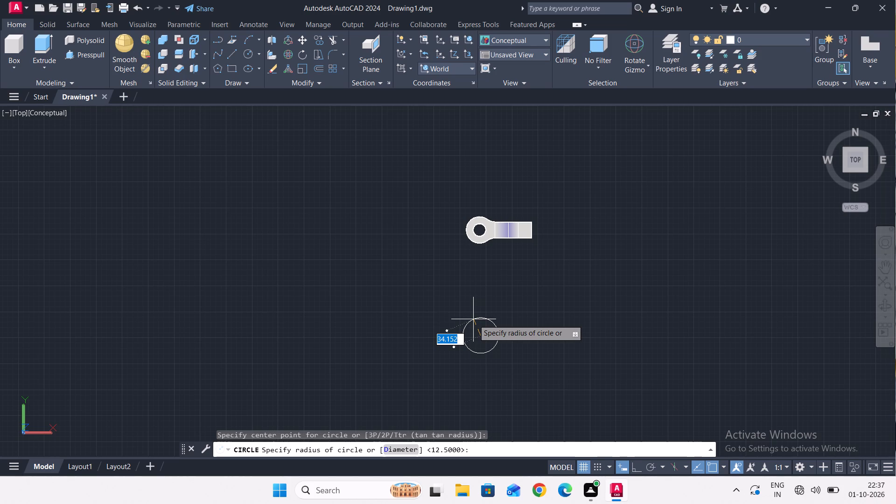
text(25)
key(Return)
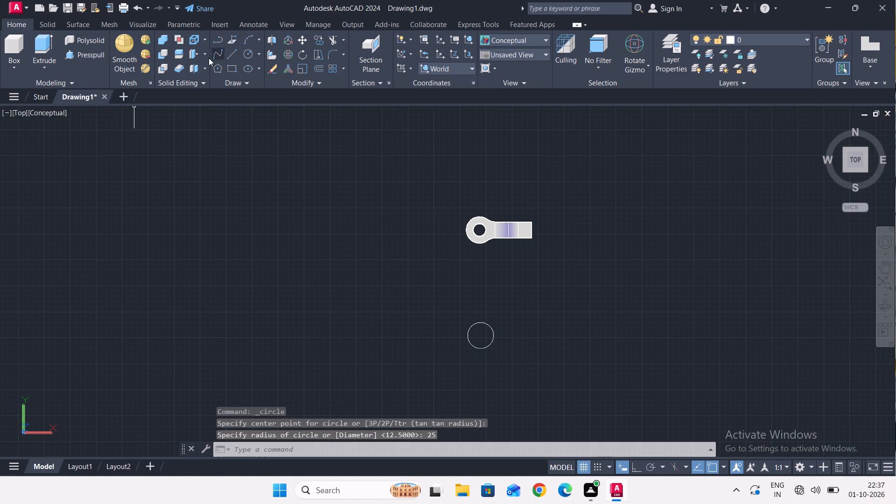
Add a concentric circle with a radius of 12.5 inside the new 25-radius circle.
click(249, 56)
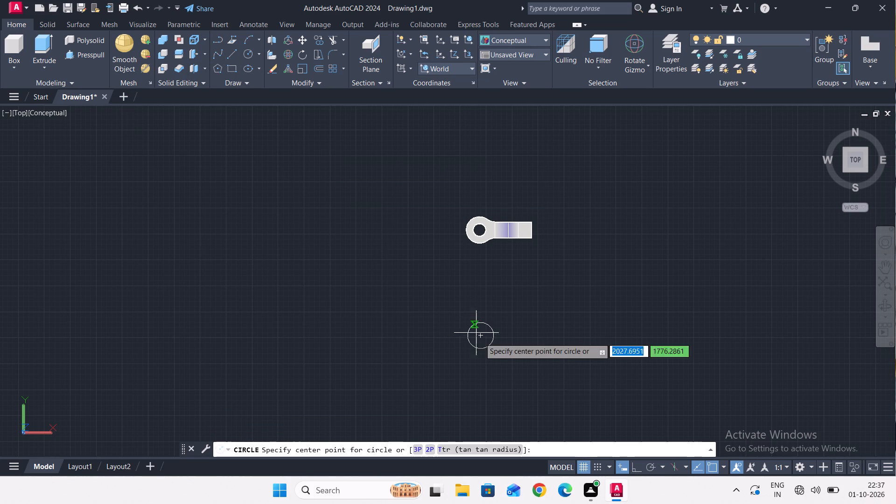
scroll(484, 347, up, 1)
click(479, 333)
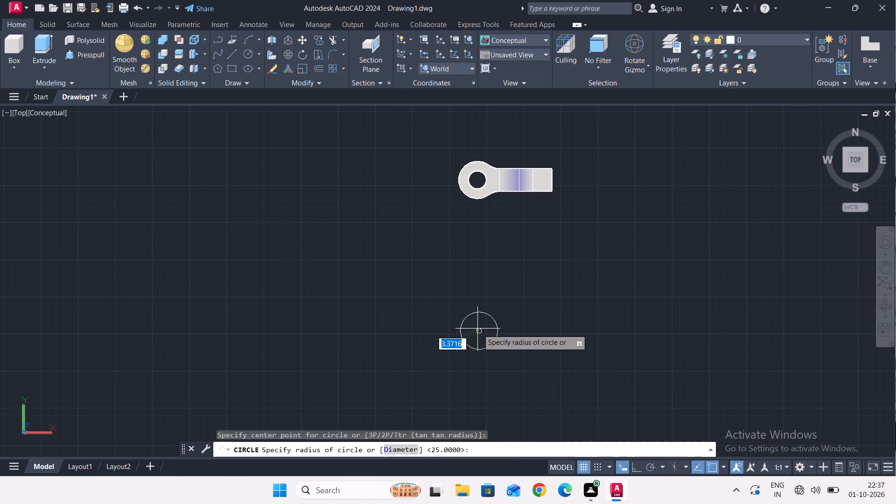
scroll(477, 328, up, 3)
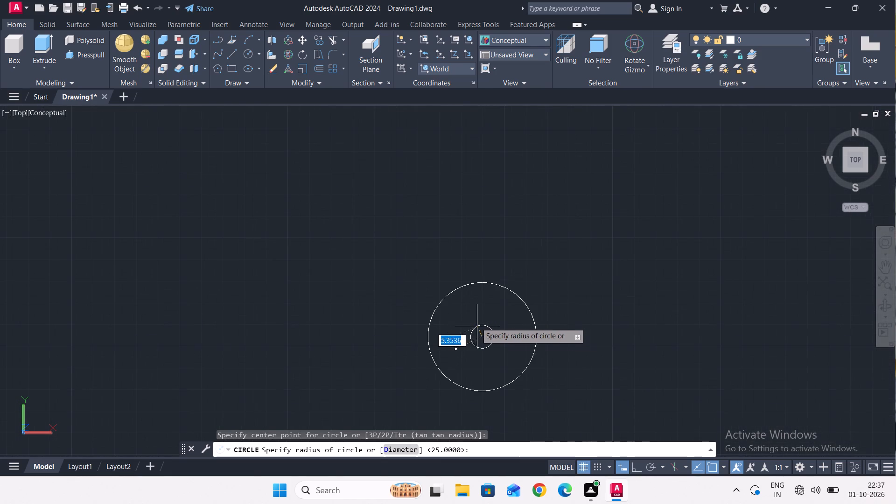
text(12.5)
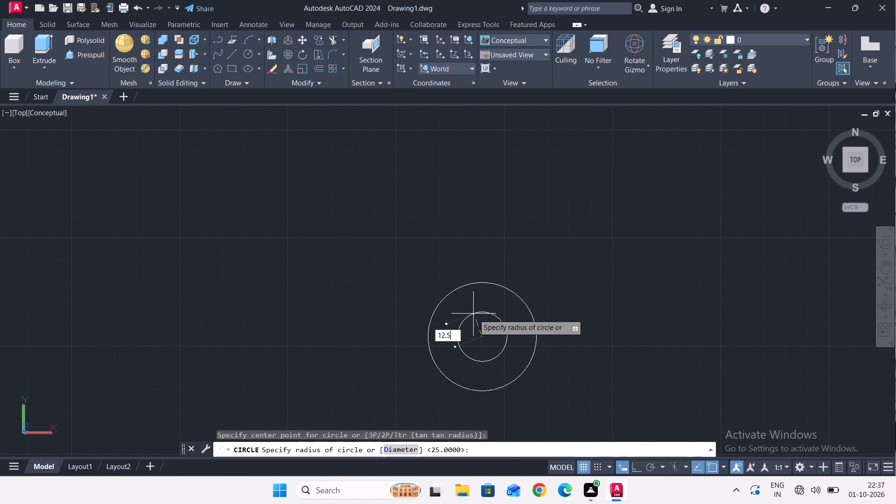
key(Return)
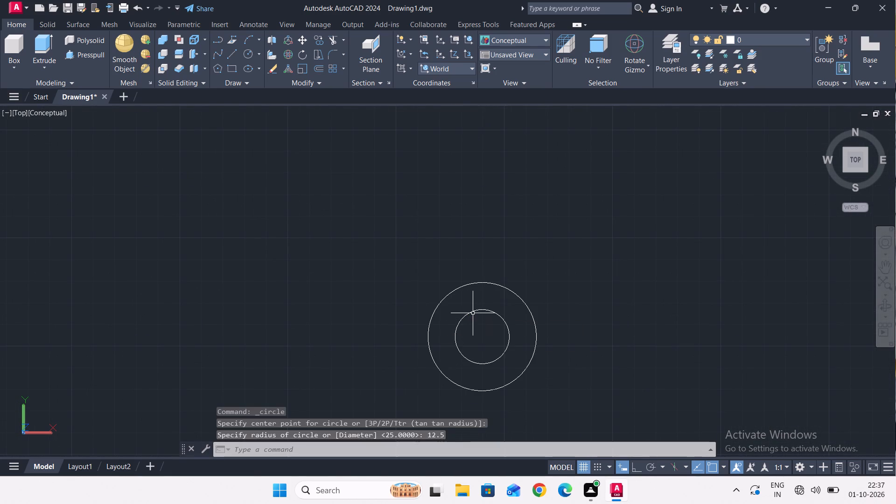
Draw a horizontal centre line 80 long with Ortho on, running west from the centre of the concentric circles.
scroll(481, 318, down, 3)
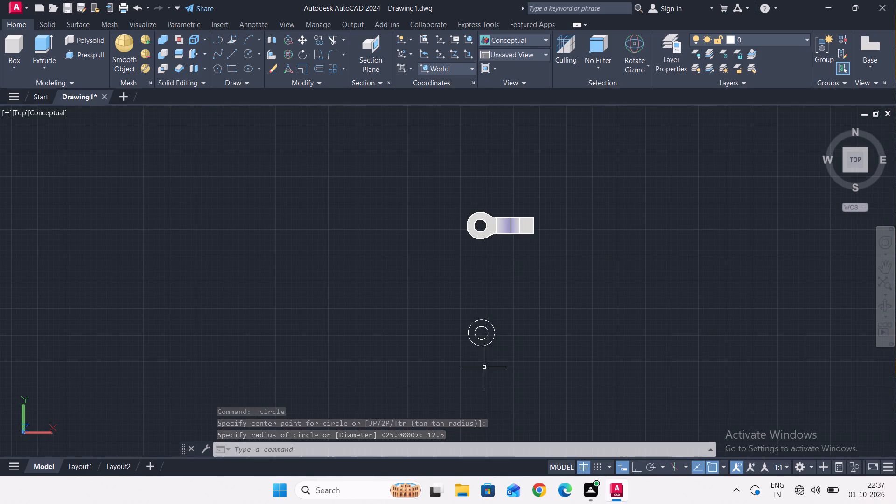
scroll(476, 351, up, 1)
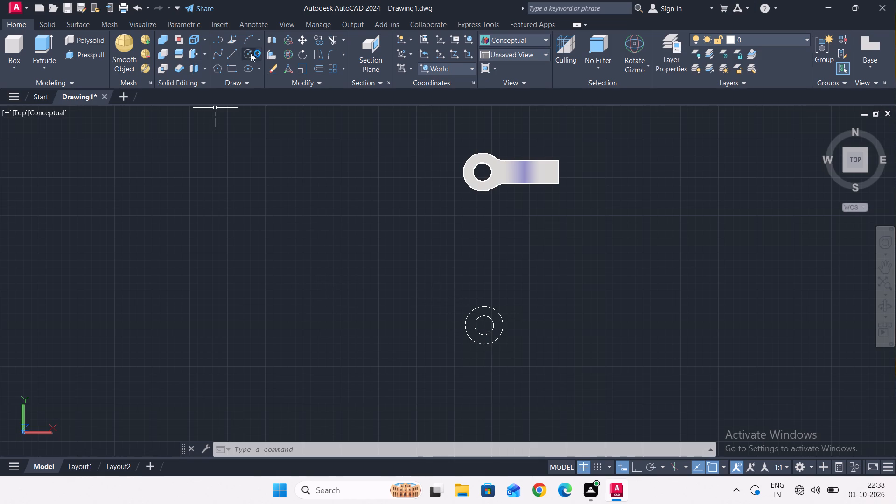
click(233, 57)
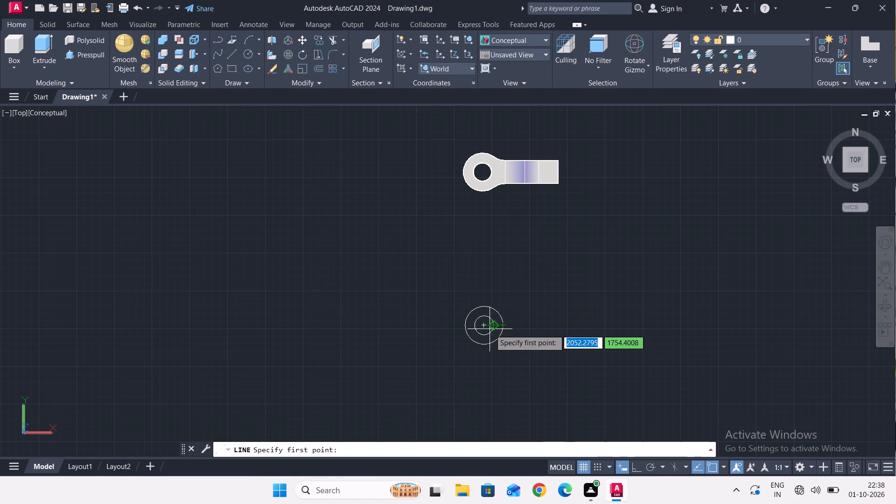
scroll(485, 327, up, 4)
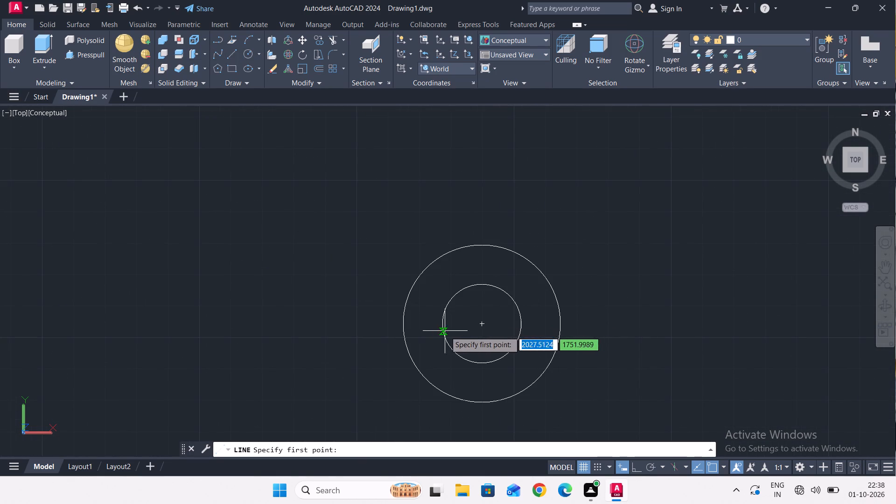
click(483, 325)
scroll(266, 324, down, 3)
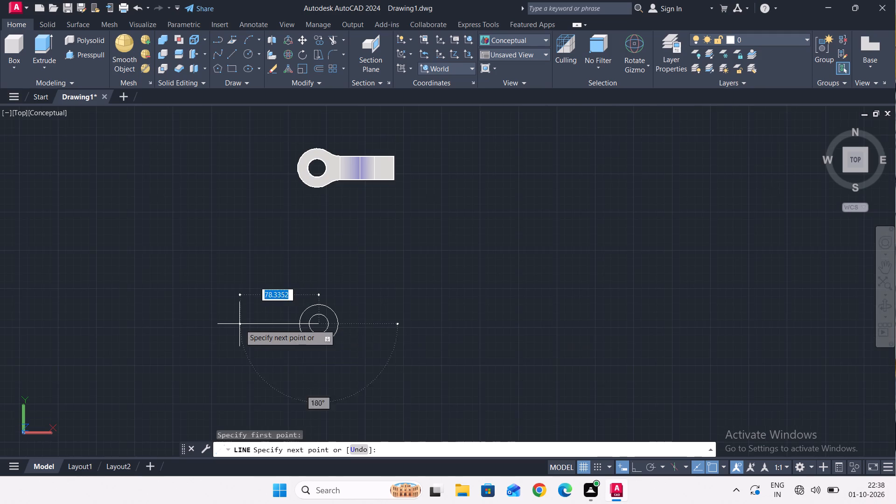
scroll(228, 324, up, 2)
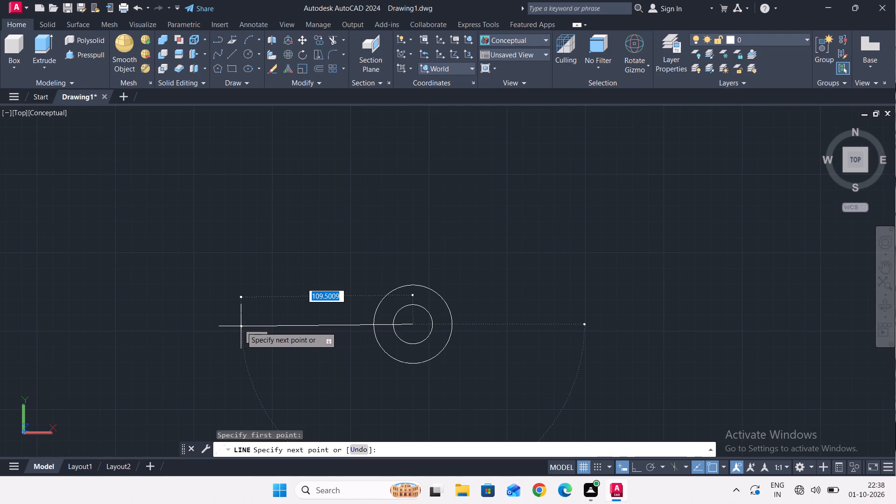
key(F8)
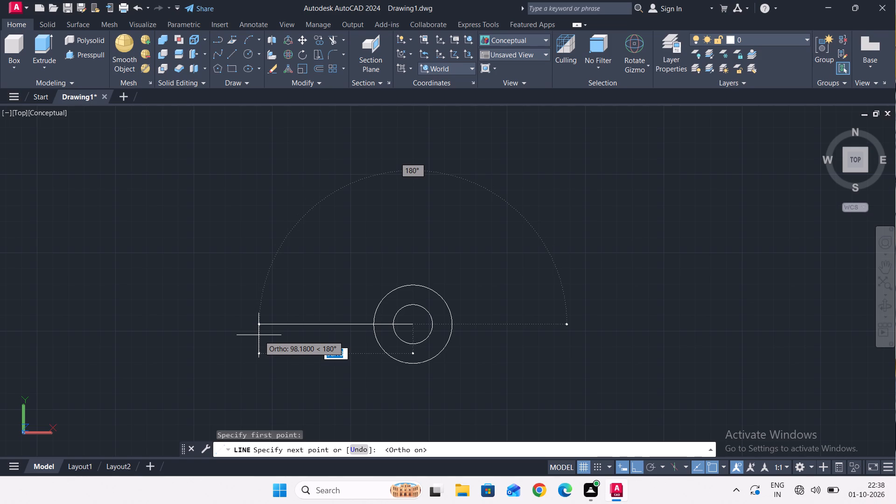
text(80)
key(Return)
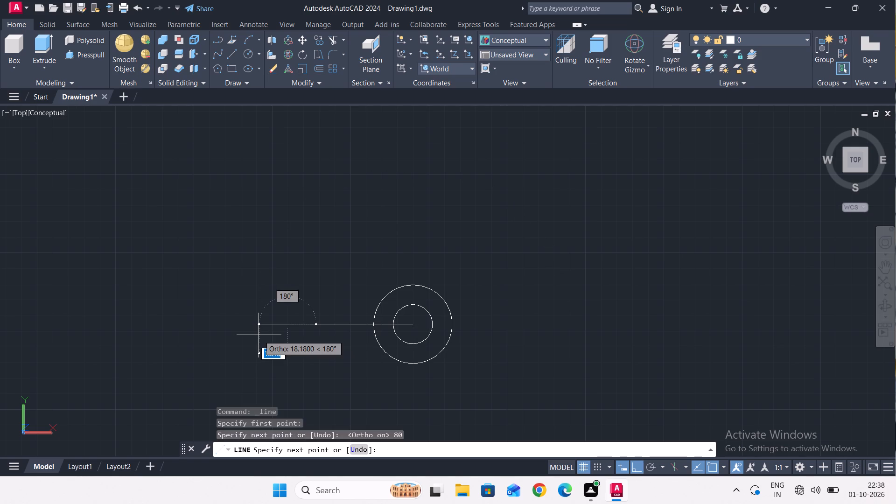
key(Escape)
Copy the horizontal centre line 15 above and 15 below itself, using its end at the circles' centre as base point.
scroll(379, 344, up, 2)
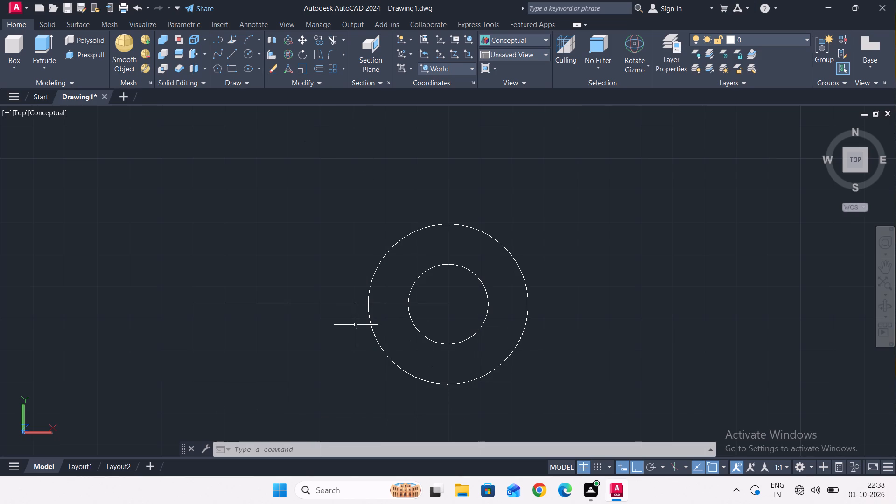
drag(355, 325, 349, 321)
click(258, 251)
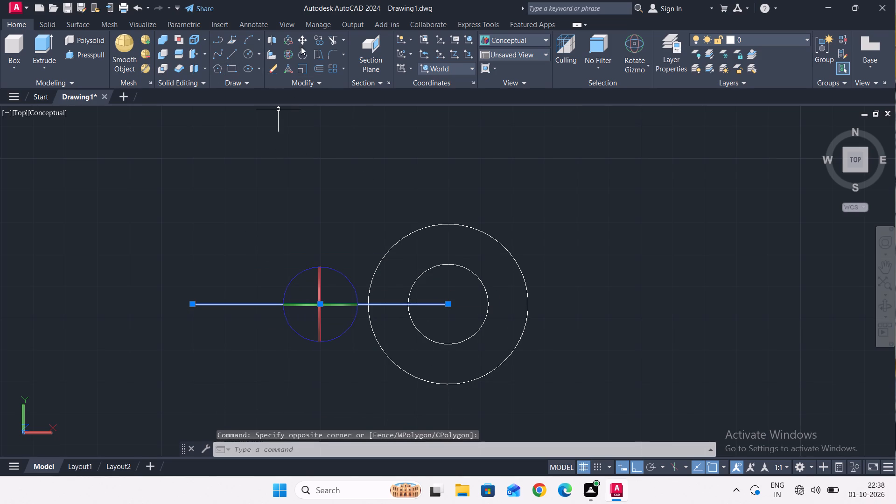
click(318, 39)
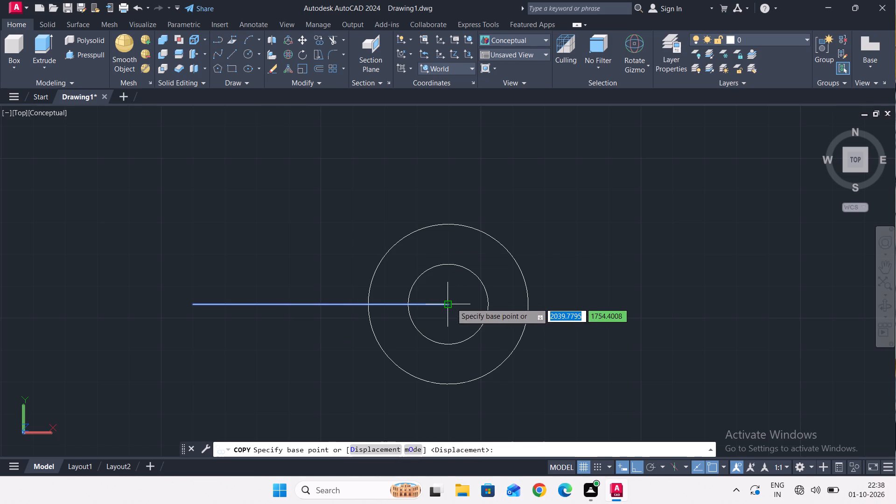
click(451, 303)
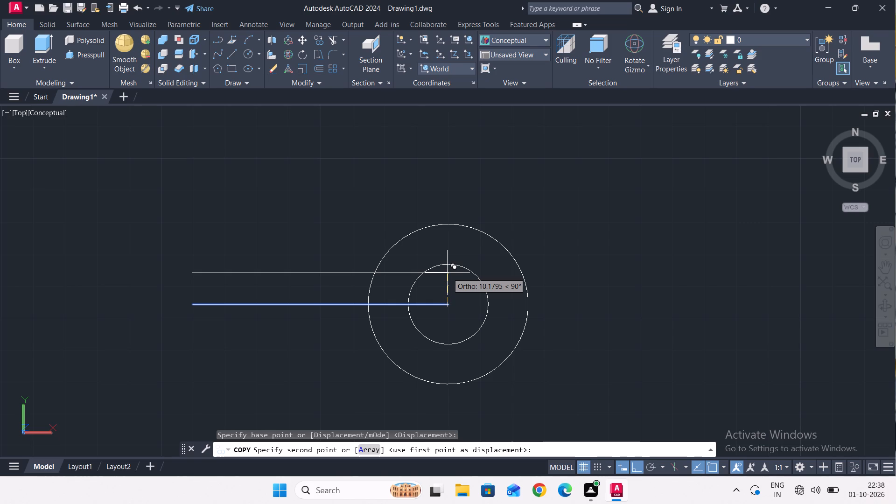
text(15)
key(Return)
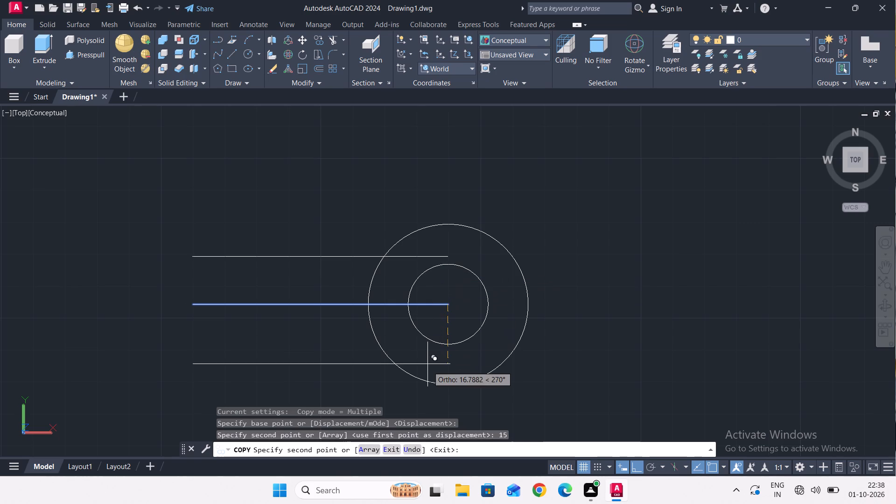
text(15)
key(Return)
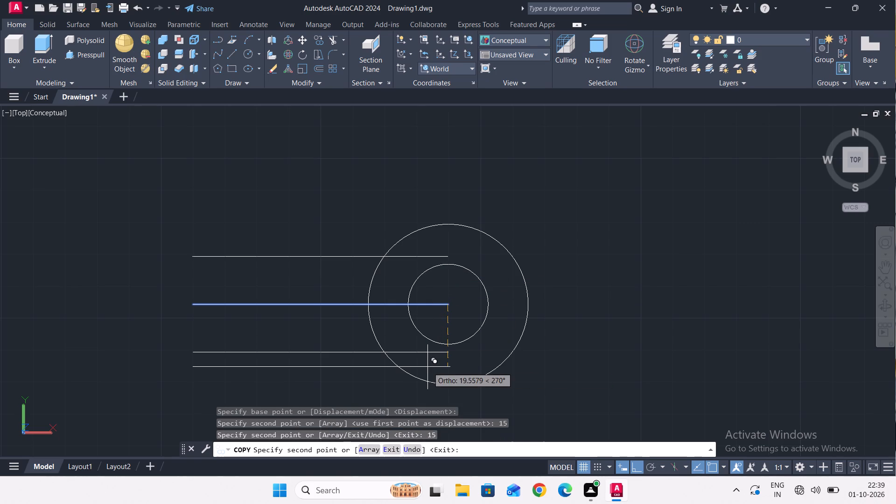
scroll(329, 233, down, 3)
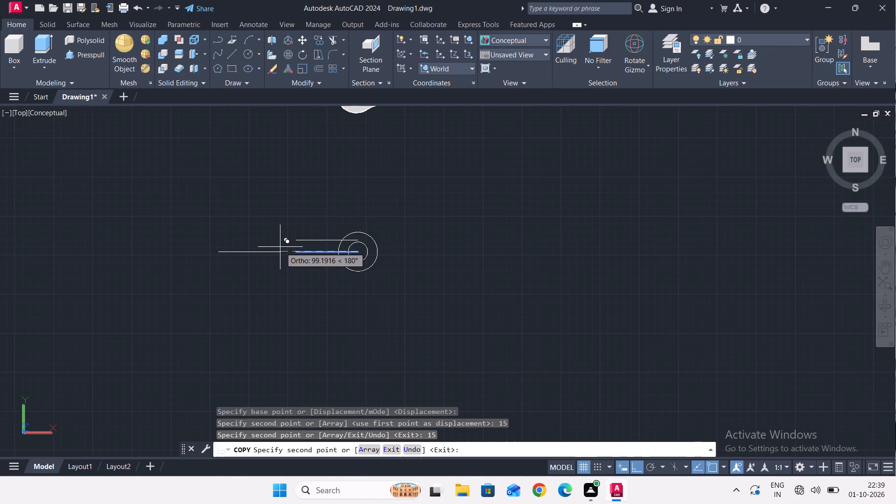
key(Escape)
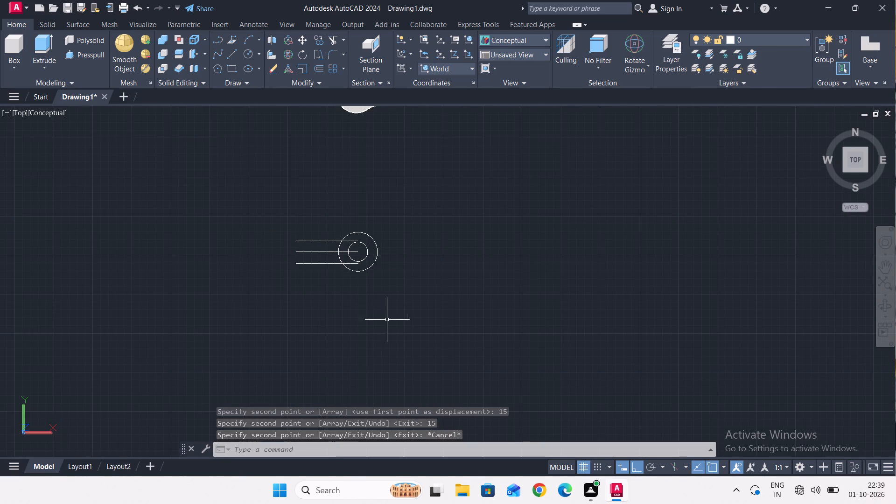
Trim the three lines back to the outer circle and remove the outer circle's arc between the two outer lines.
scroll(347, 238, up, 2)
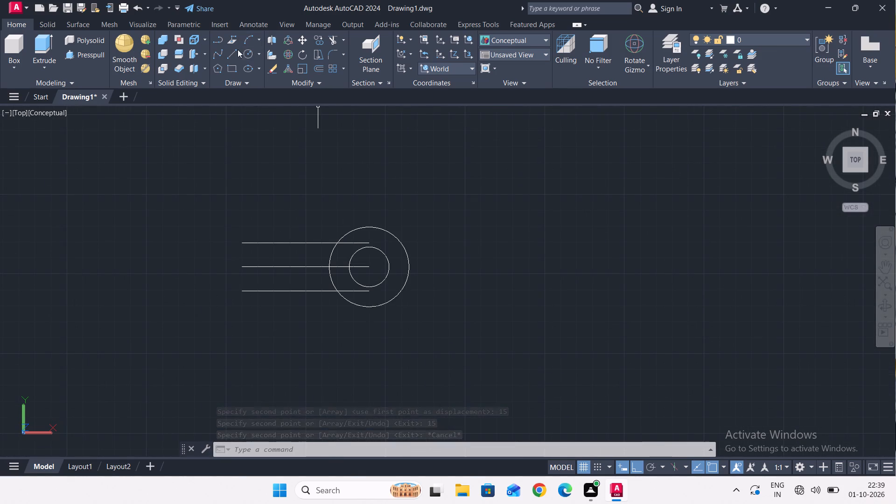
click(333, 38)
scroll(351, 275, up, 2)
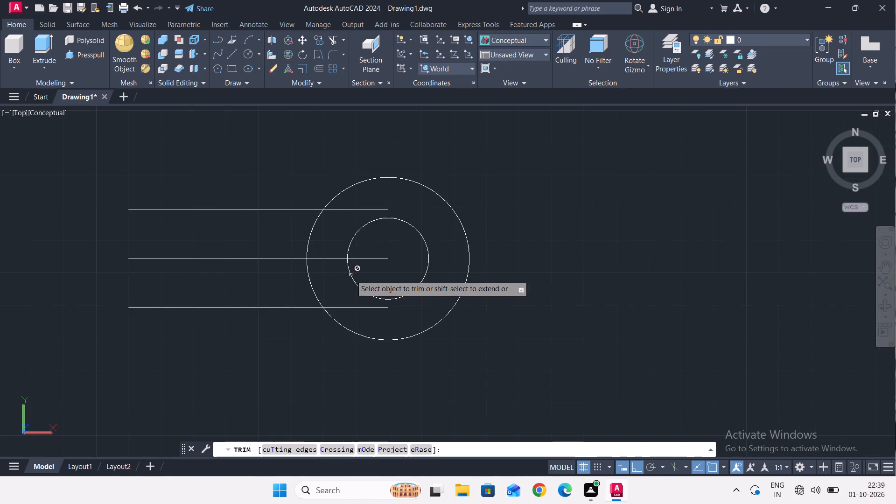
click(364, 261)
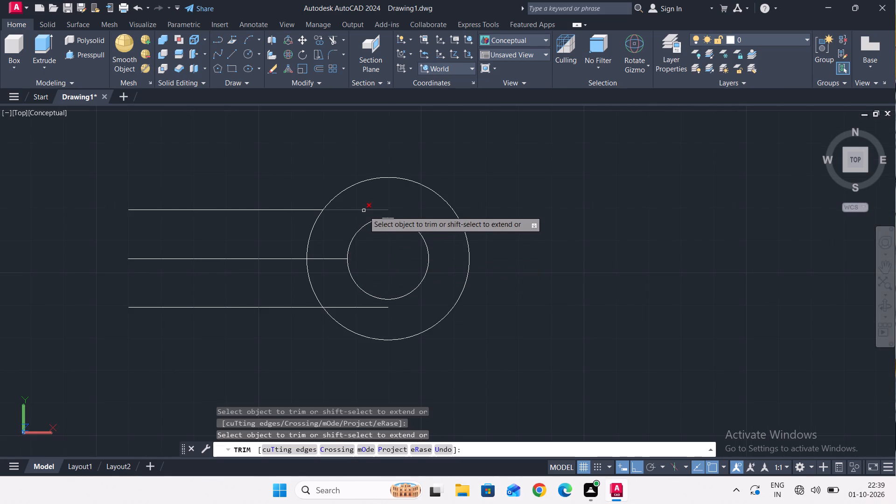
click(364, 211)
click(328, 258)
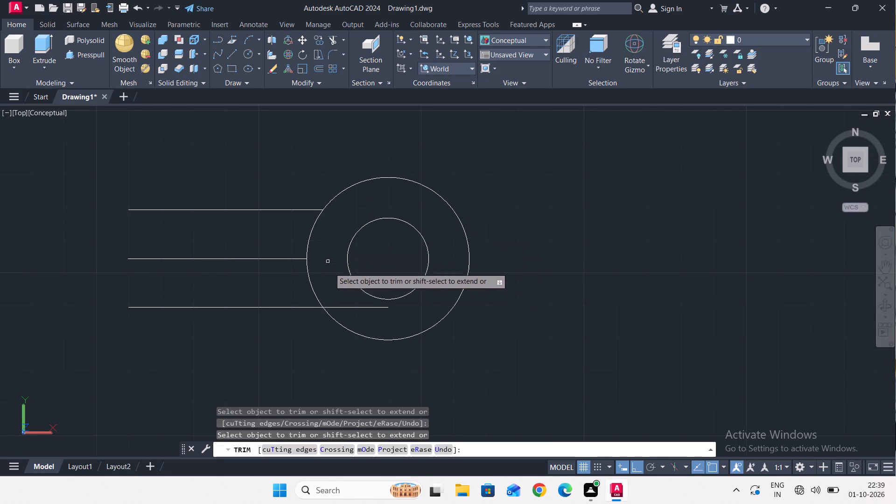
click(336, 308)
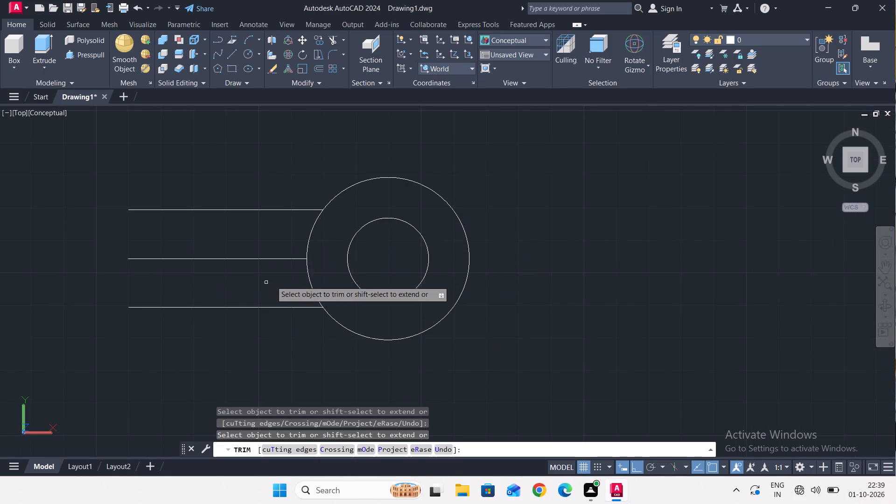
click(311, 240)
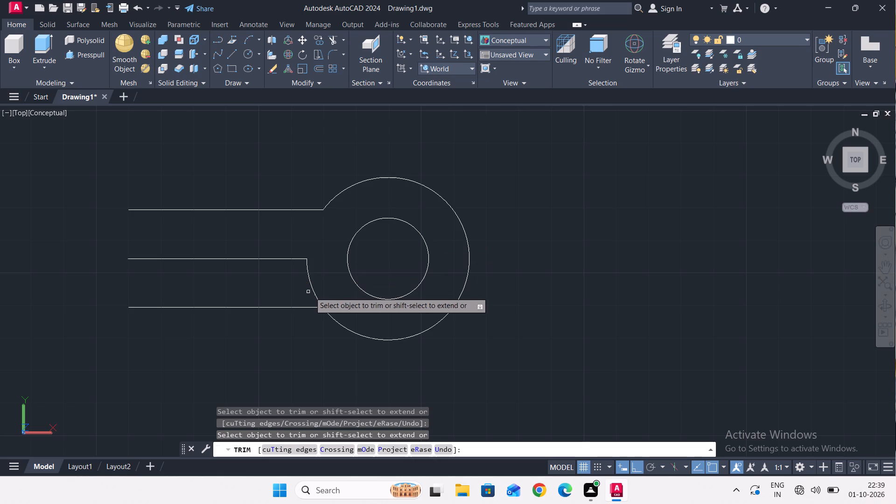
click(312, 288)
key(Escape)
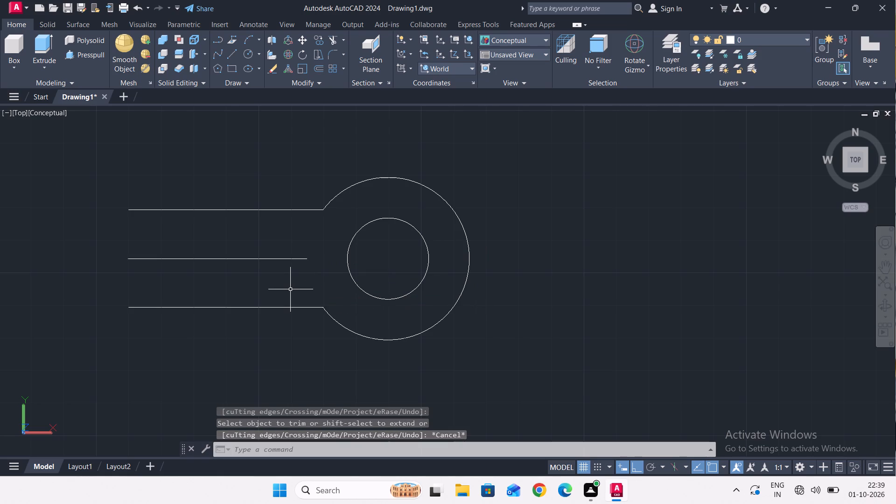
Fillet the corner between the upper line and the outer arc with a radius of 25.
click(332, 53)
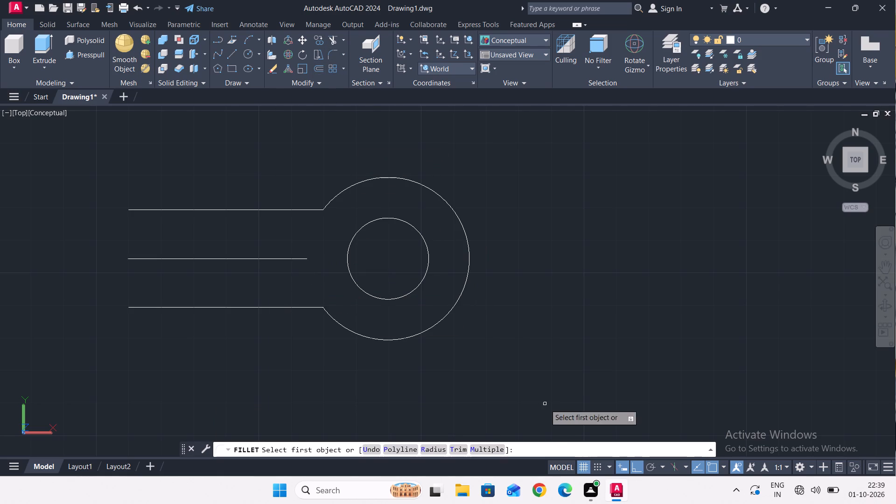
click(434, 447)
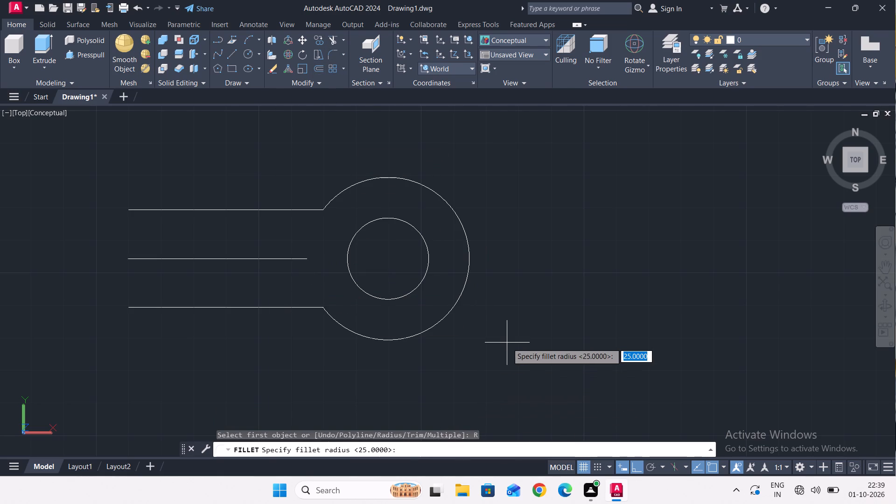
text(25)
key(Return)
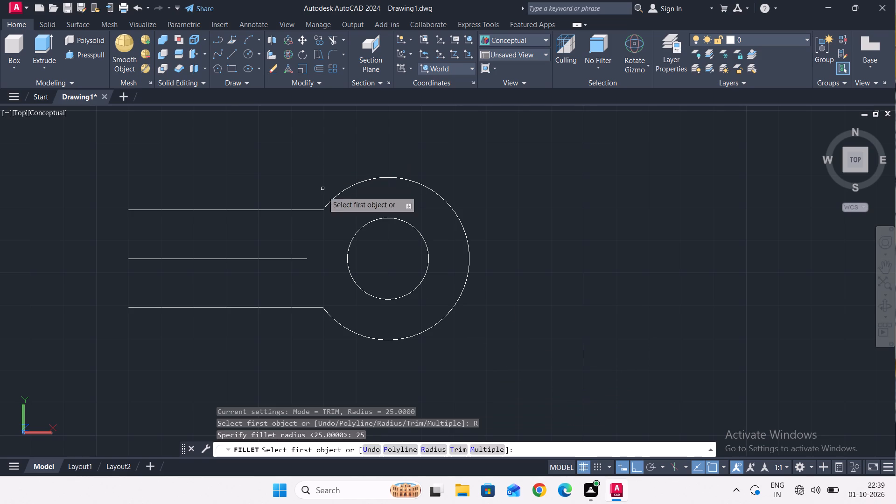
click(331, 200)
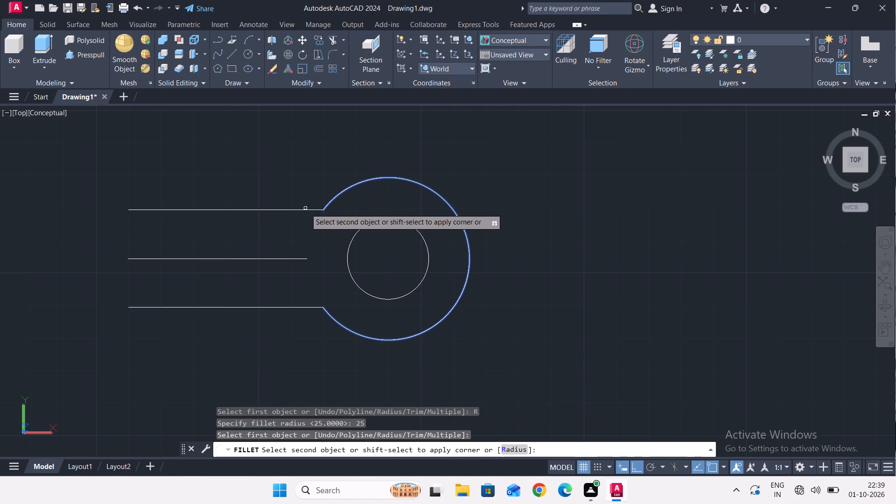
click(306, 209)
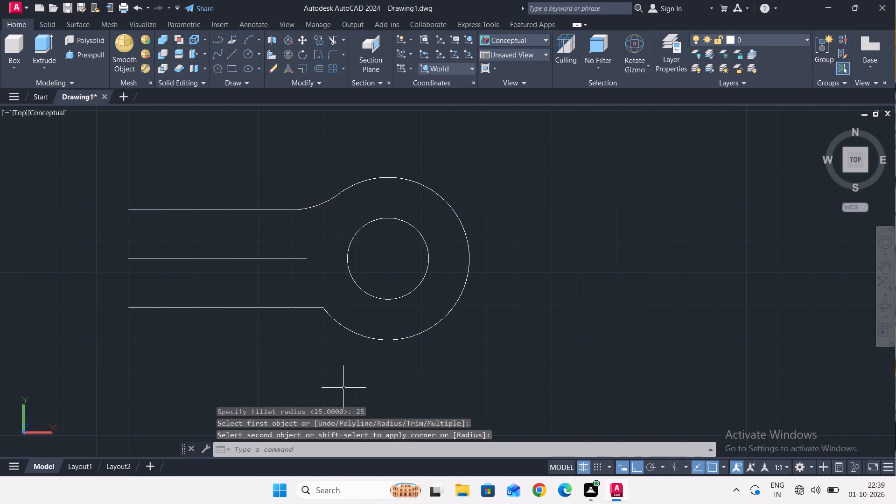
Fillet the corner between the outer arc and the lower shank line with a radius of 25.
key(Return)
click(358, 333)
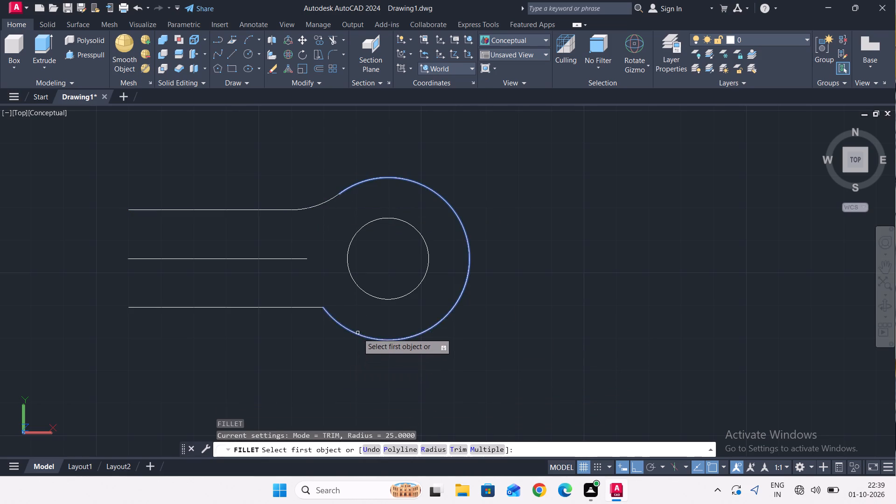
click(306, 308)
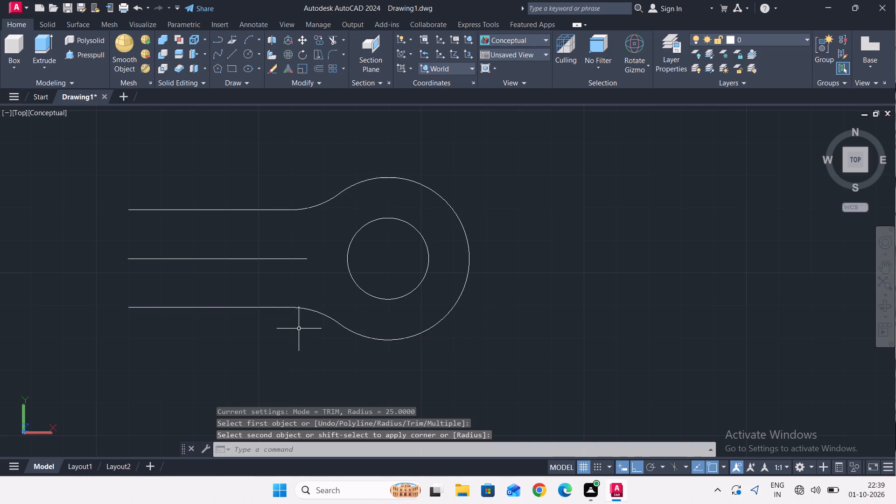
Delete the middle horizontal line between the two shank lines.
click(280, 258)
key(Delete)
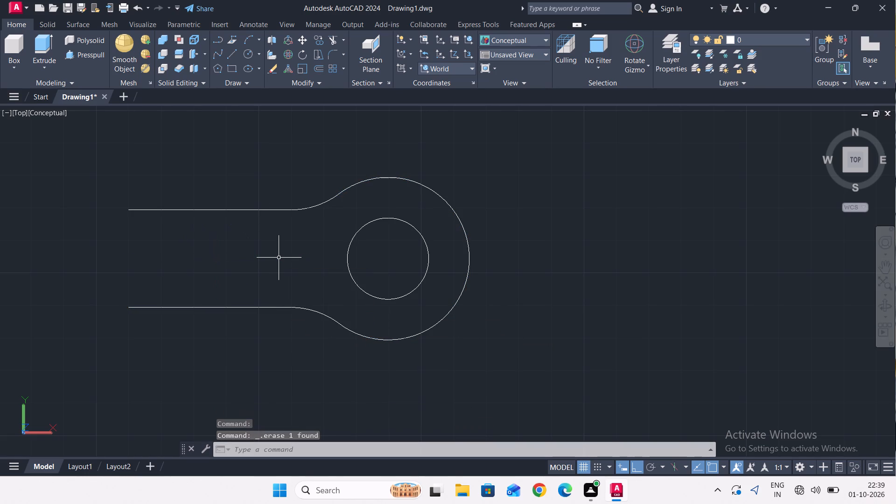
Close the open west end of the shank with a vertical line from the upper line's endpoint to the lower line's endpoint.
scroll(279, 259, down, 1)
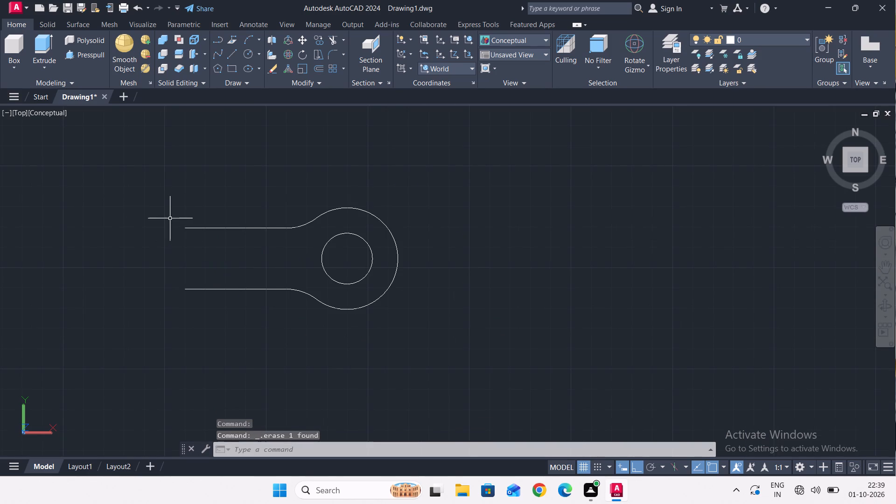
click(233, 51)
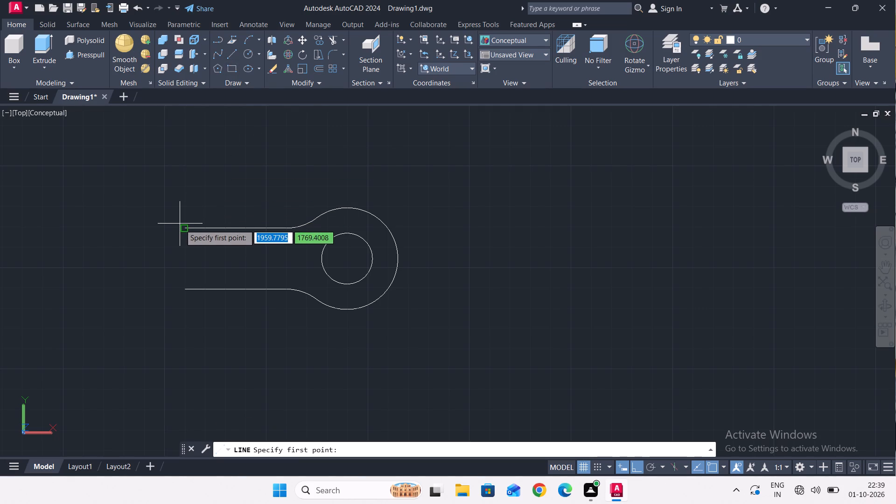
click(185, 227)
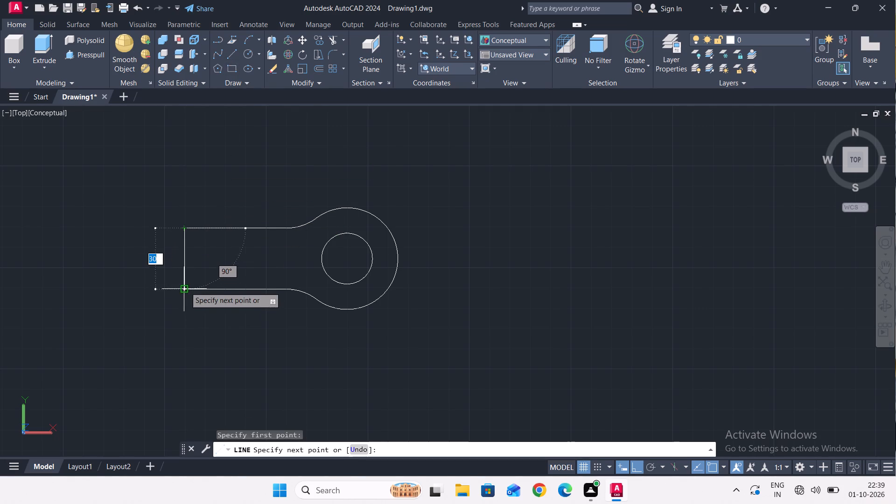
click(187, 286)
scroll(164, 296, up, 2)
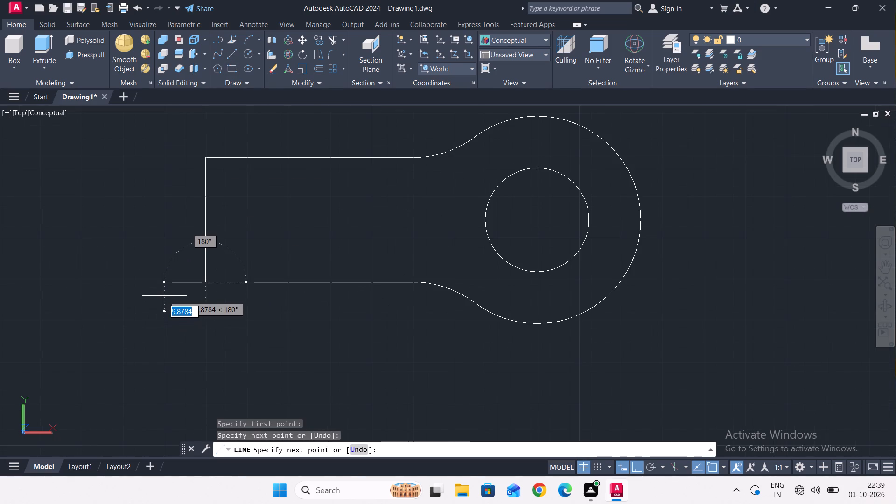
key(Escape)
Join the shank lines, fillets and outer arc of the eye-end profile into one closed outline.
scroll(165, 296, down, 1)
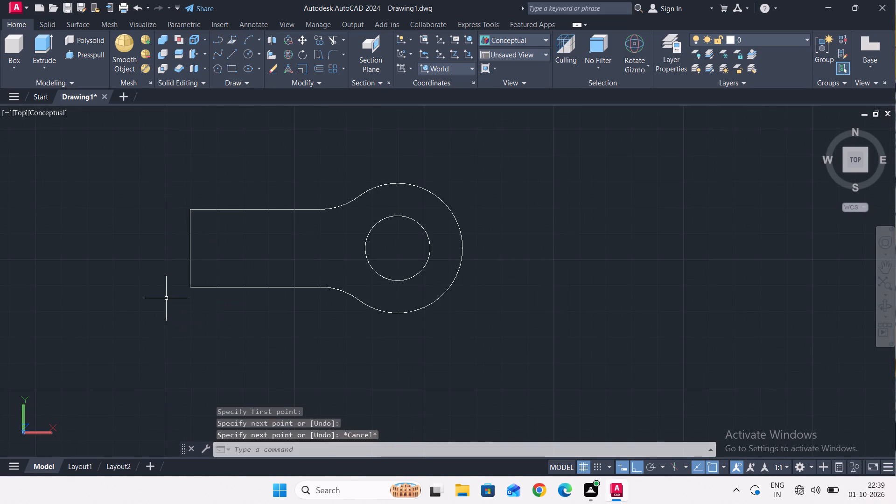
drag(521, 359, 517, 350)
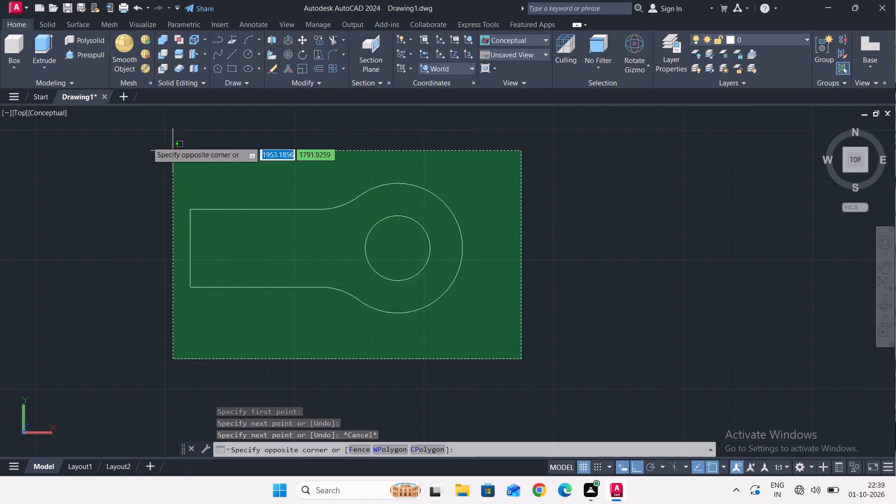
click(84, 139)
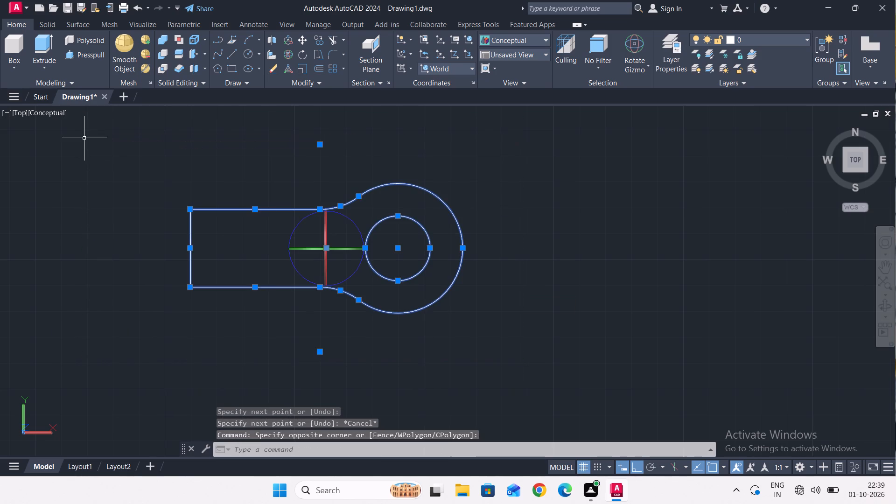
text(join)
click(104, 161)
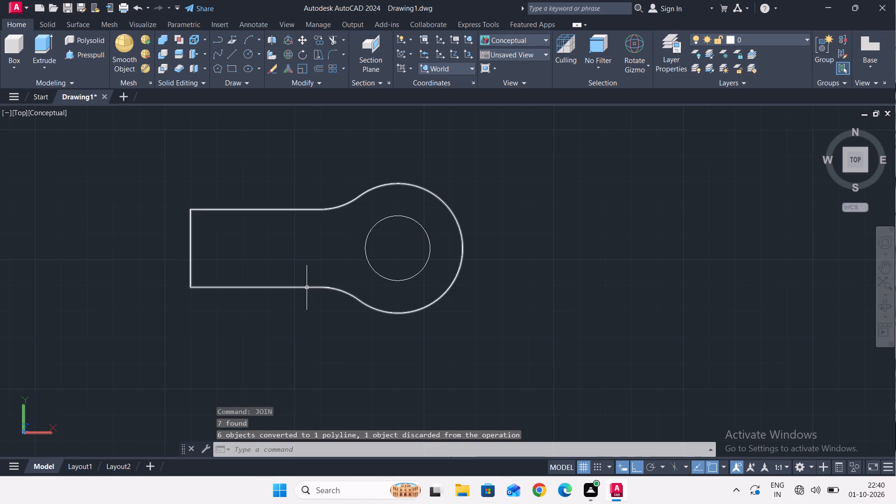
click(307, 288)
key(Escape)
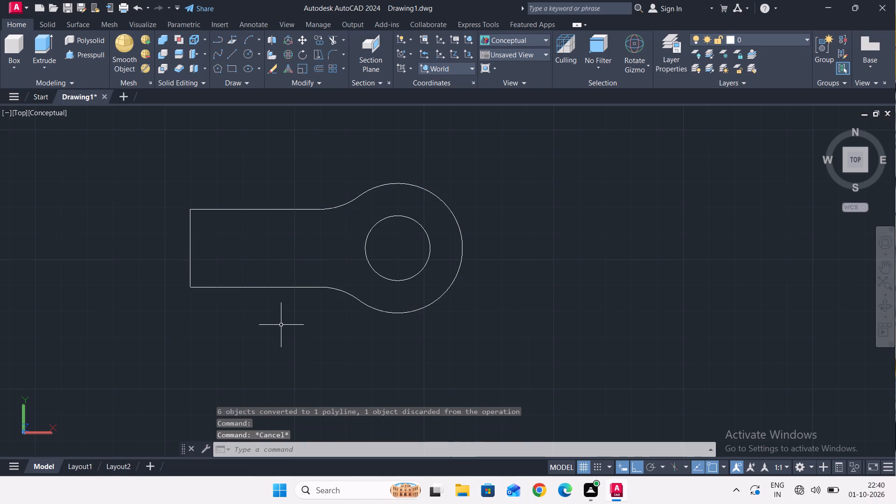
Extrude the joined eye-end outline upward as a solid with a height of 30.
scroll(263, 242, down, 3)
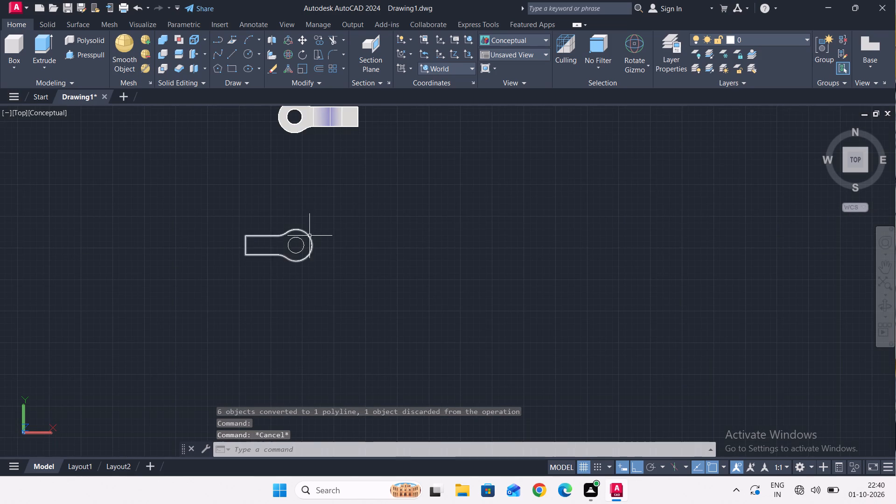
click(45, 44)
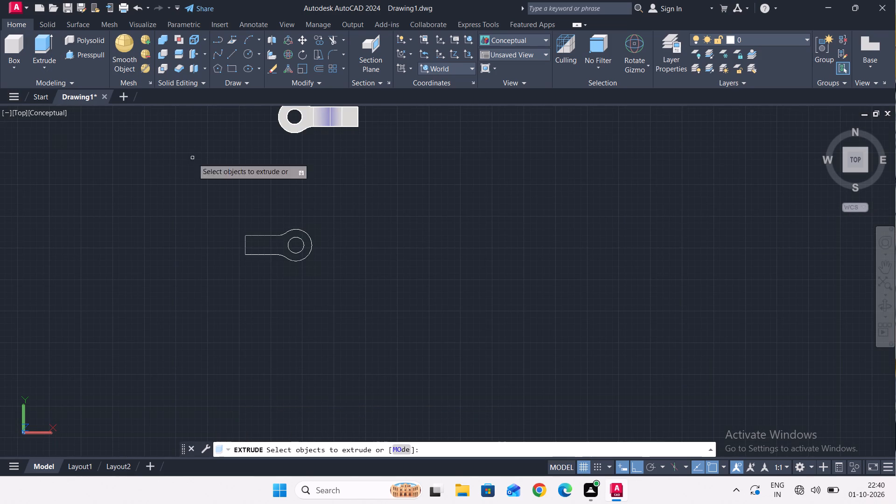
click(245, 244)
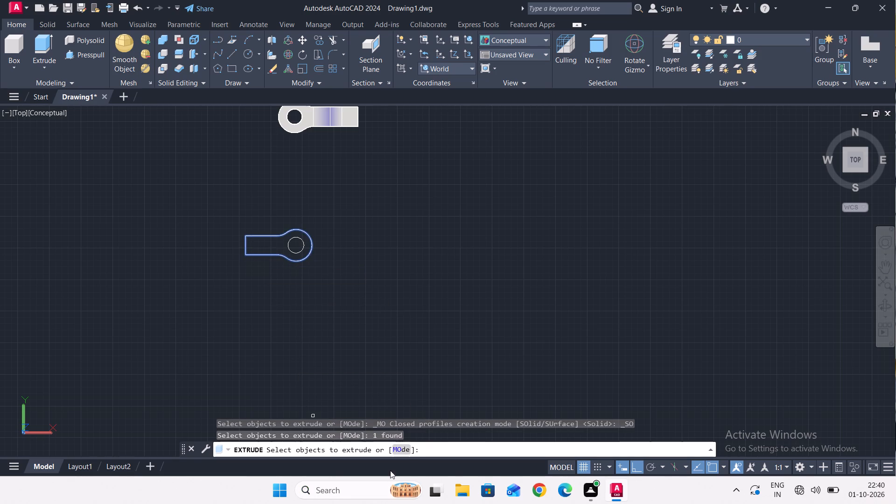
click(400, 449)
click(403, 448)
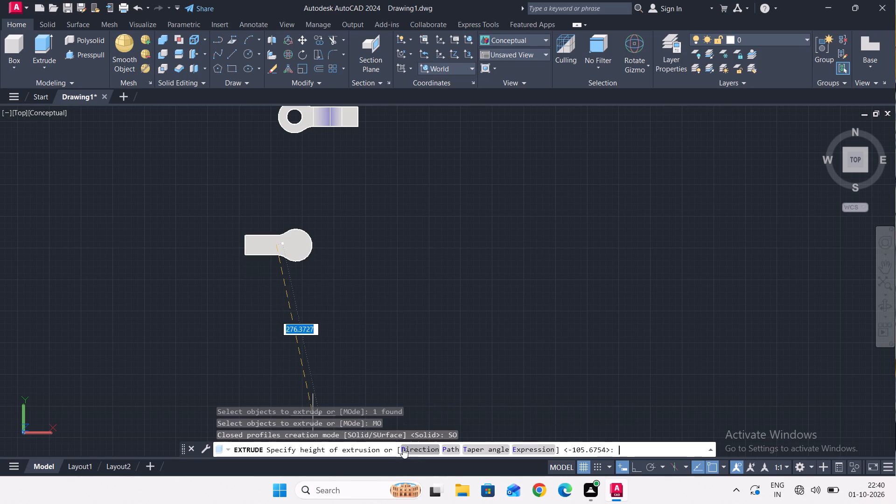
scroll(272, 229, up, 3)
scroll(319, 249, down, 2)
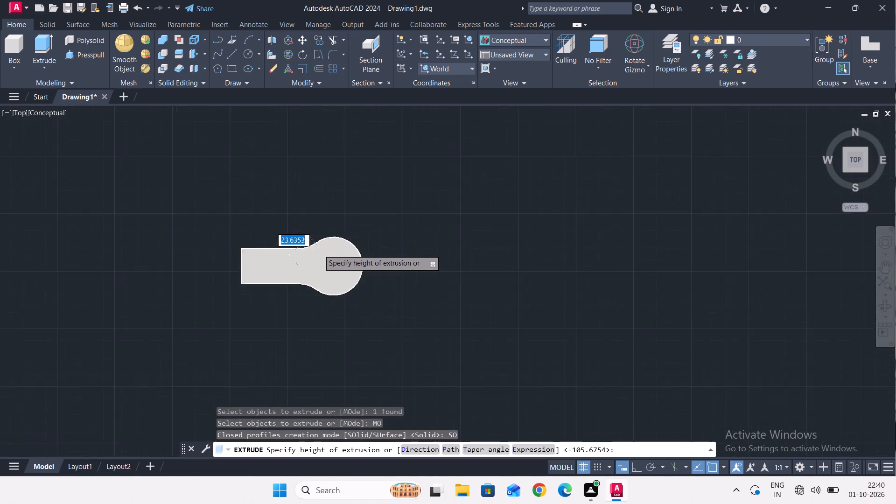
scroll(320, 252, down, 1)
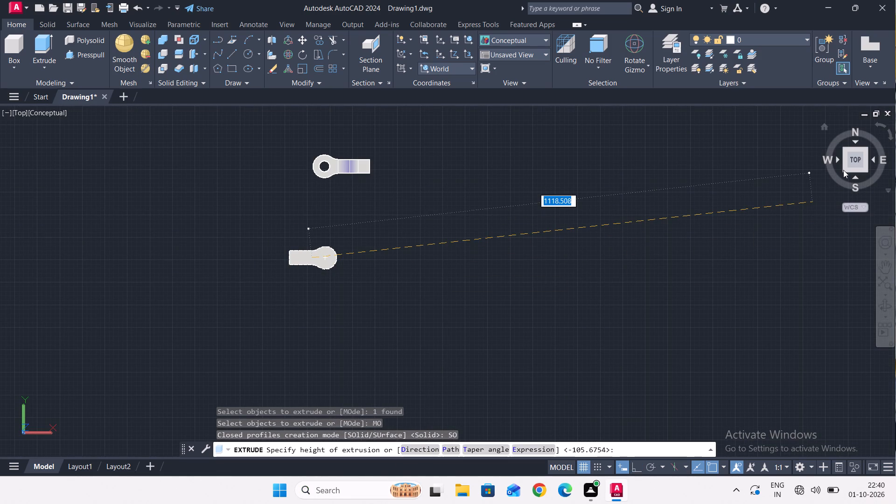
click(843, 170)
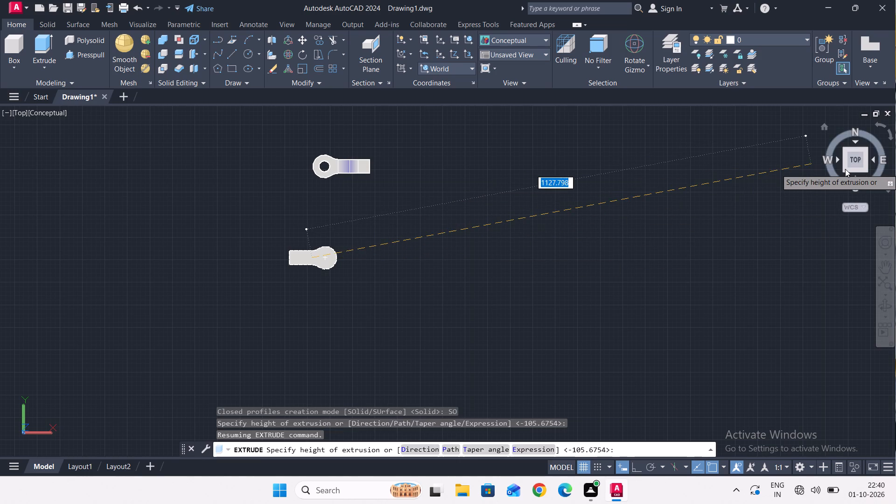
click(847, 170)
scroll(643, 232, down, 3)
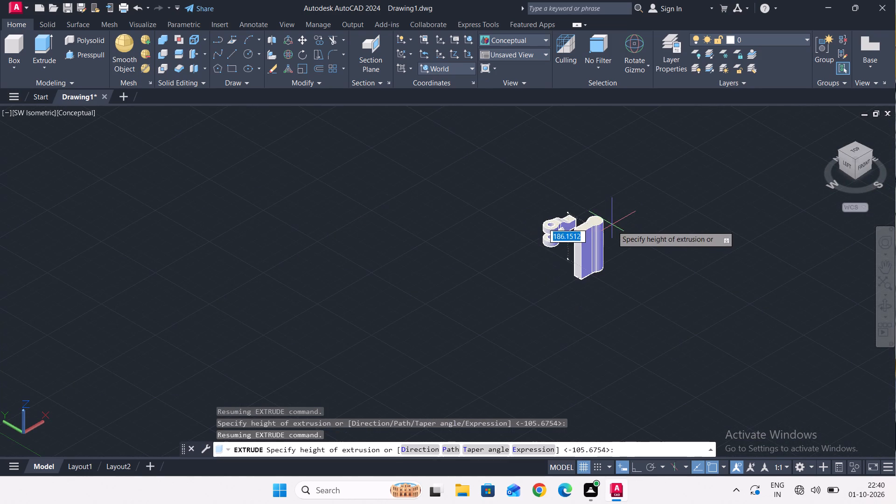
scroll(590, 272, up, 3)
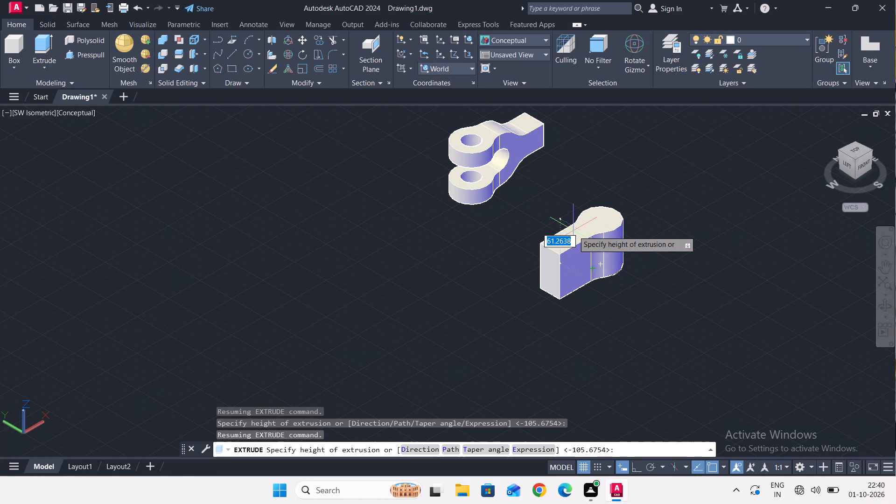
text(30)
key(Return)
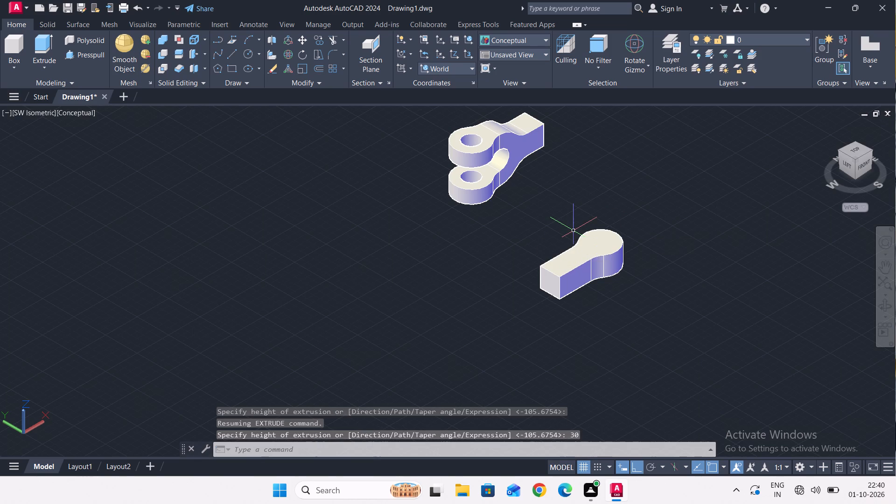
Cut the eye's hole through the new solid by press-pulling the inner circle's area from the underside.
scroll(608, 261, up, 1)
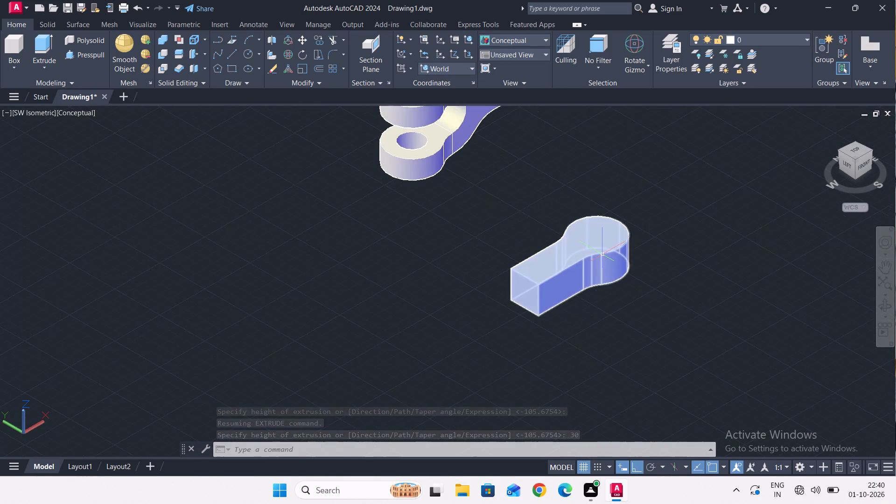
scroll(602, 255, up, 1)
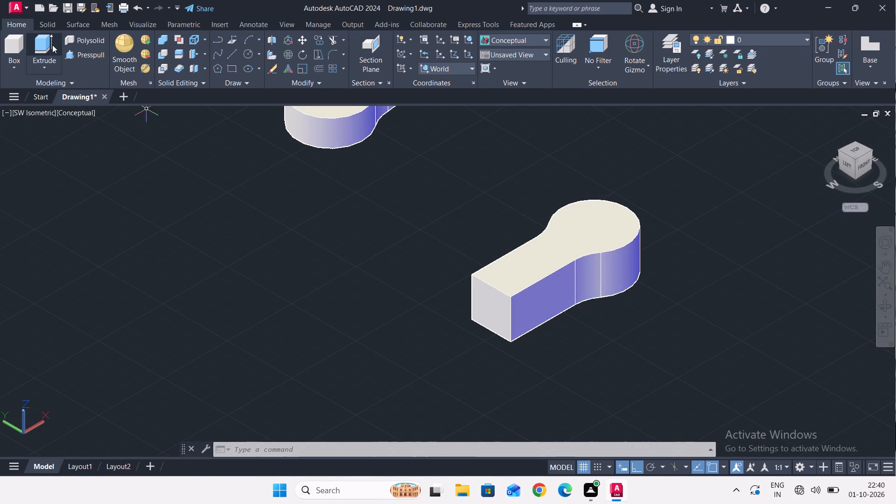
click(91, 56)
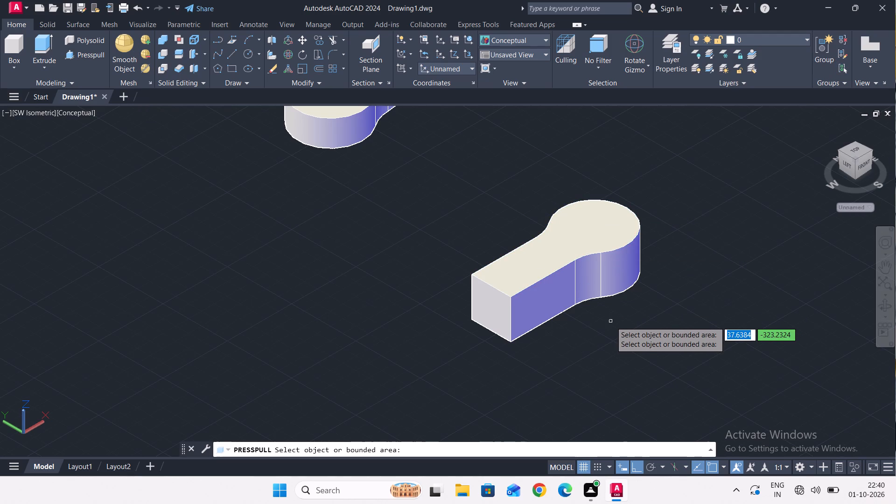
shift+middle_drag(615, 339, 588, 196)
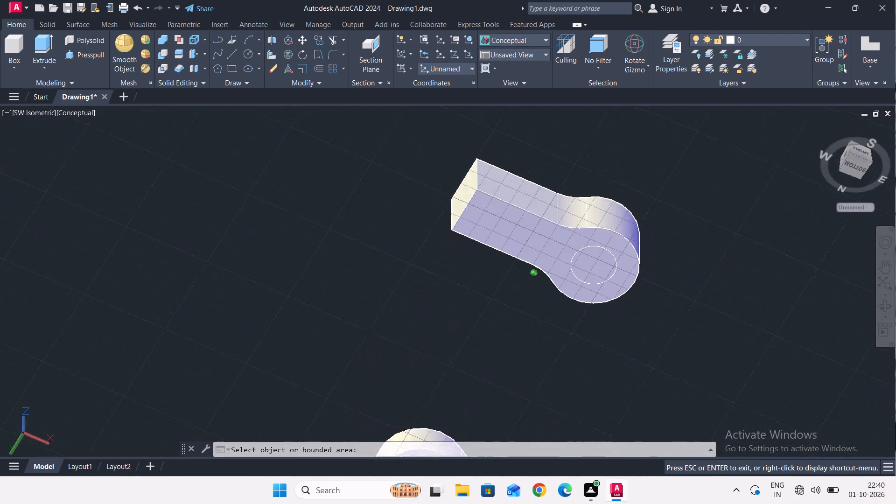
shift+middle_drag(588, 196, 582, 126)
click(598, 248)
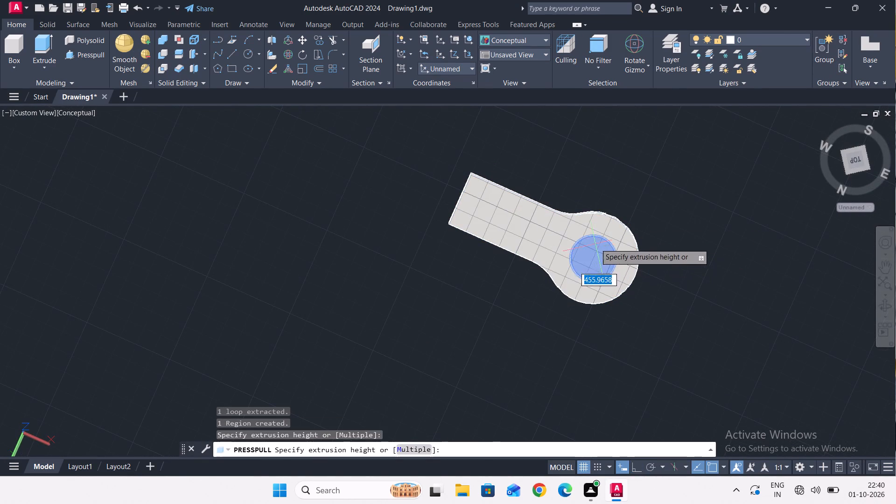
scroll(587, 173, down, 2)
middle_drag(586, 174, 588, 198)
click(588, 199)
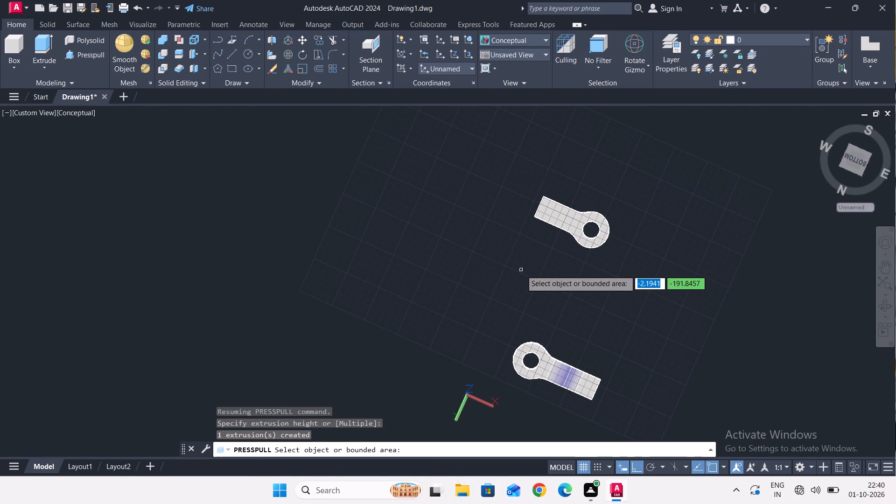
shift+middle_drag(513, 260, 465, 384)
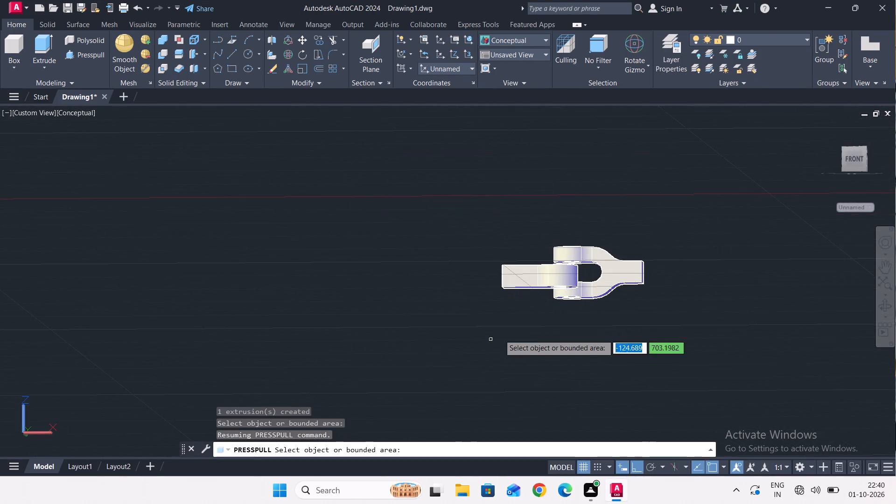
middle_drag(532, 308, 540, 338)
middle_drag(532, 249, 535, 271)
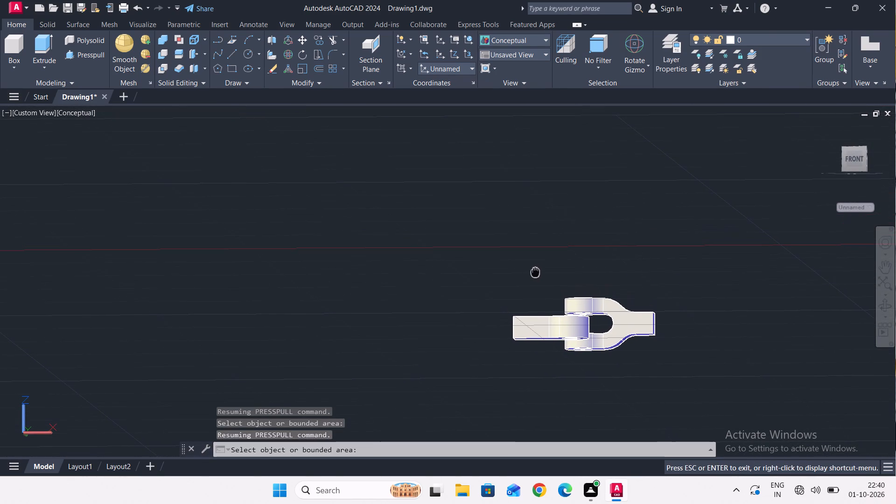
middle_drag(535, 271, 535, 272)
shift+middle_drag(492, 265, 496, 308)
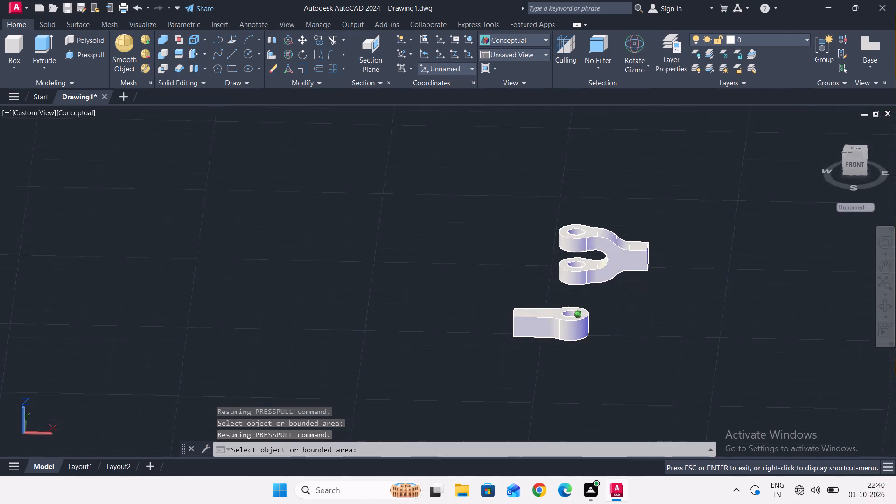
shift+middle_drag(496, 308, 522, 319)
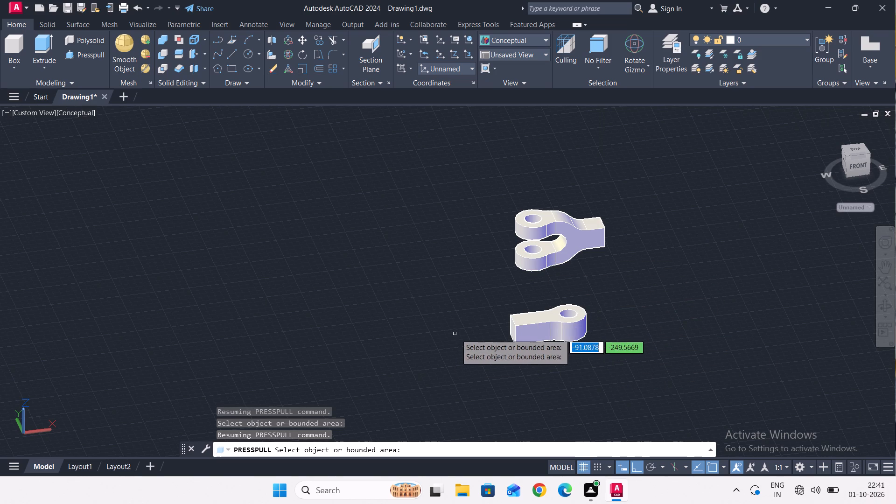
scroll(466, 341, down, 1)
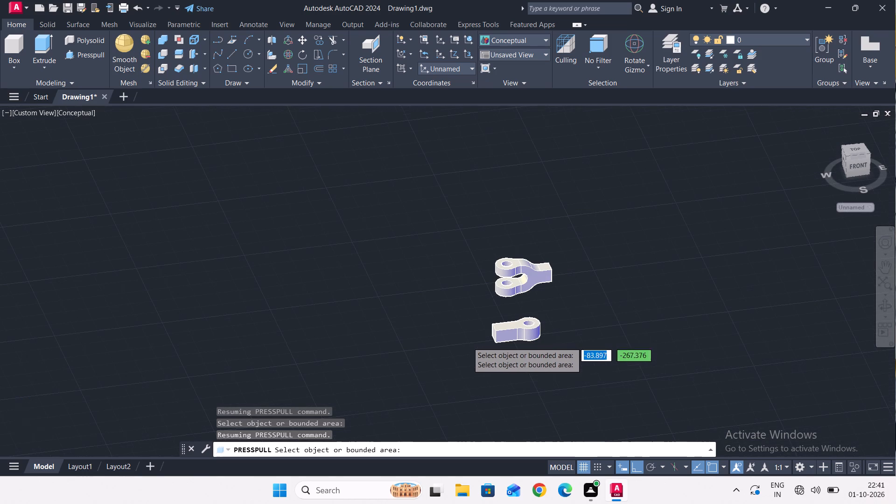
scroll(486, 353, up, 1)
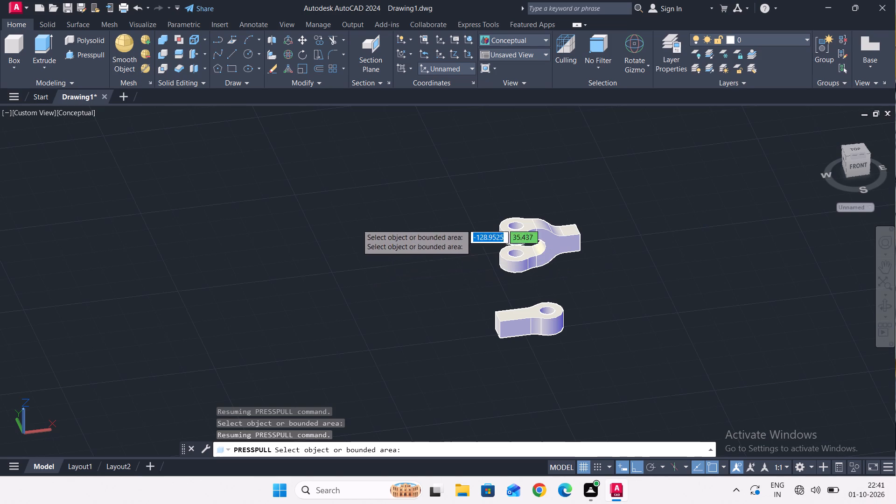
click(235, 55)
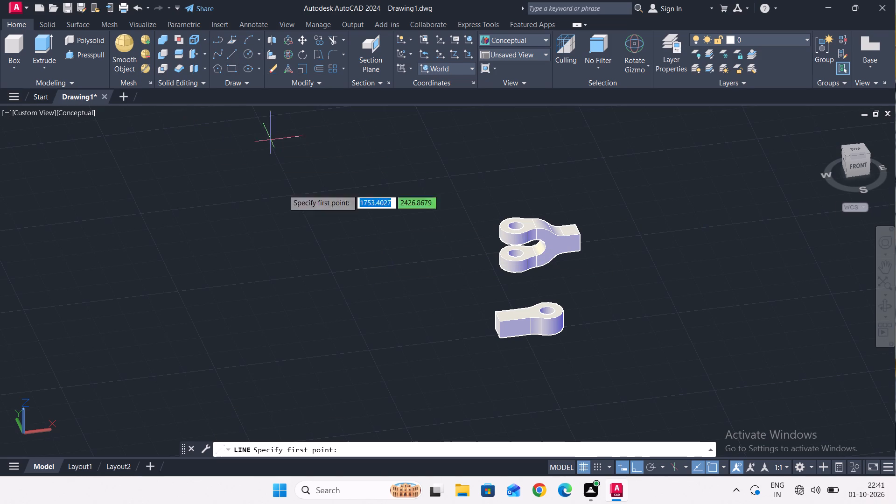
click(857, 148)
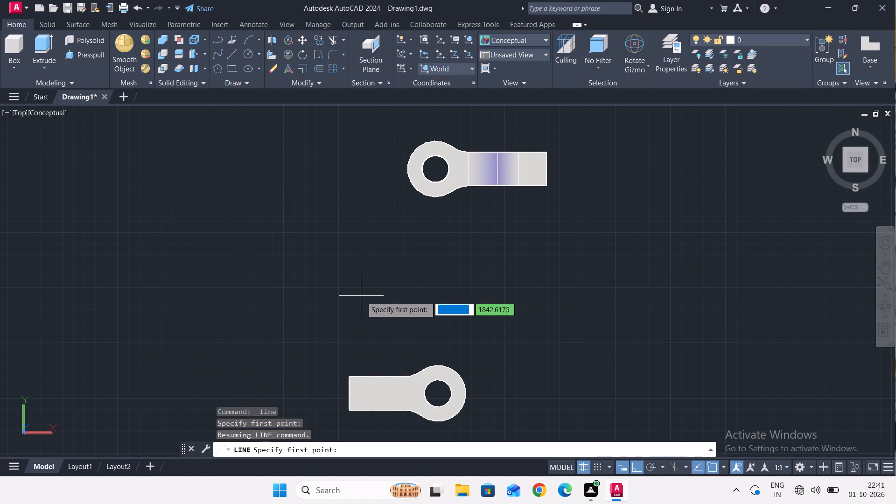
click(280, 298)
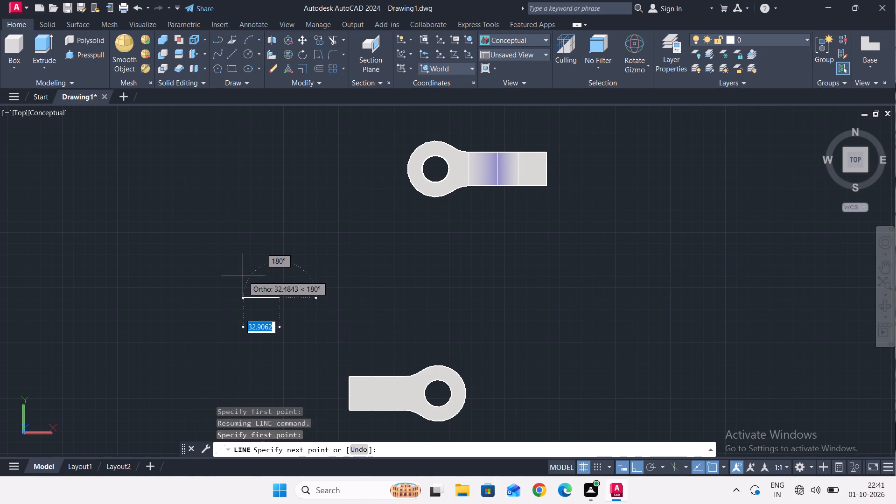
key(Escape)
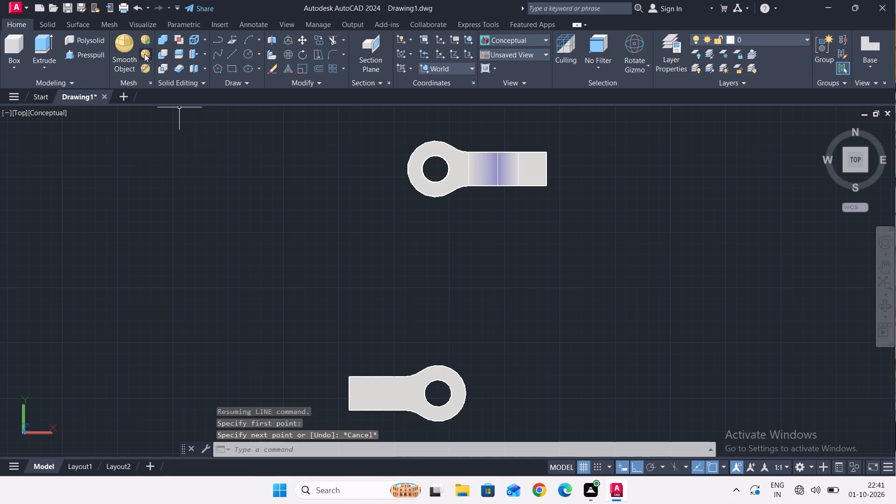
Draw a circle of radius 20 in the empty space west of and between the two parts, in top view.
click(252, 57)
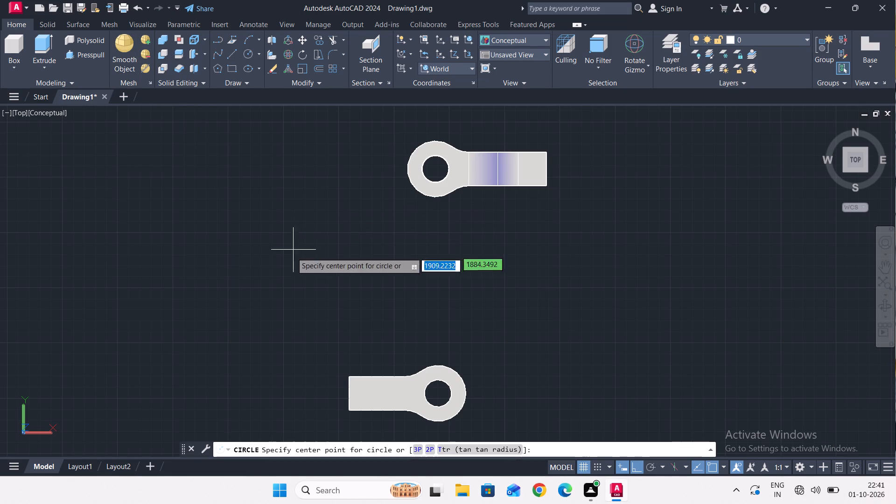
click(301, 301)
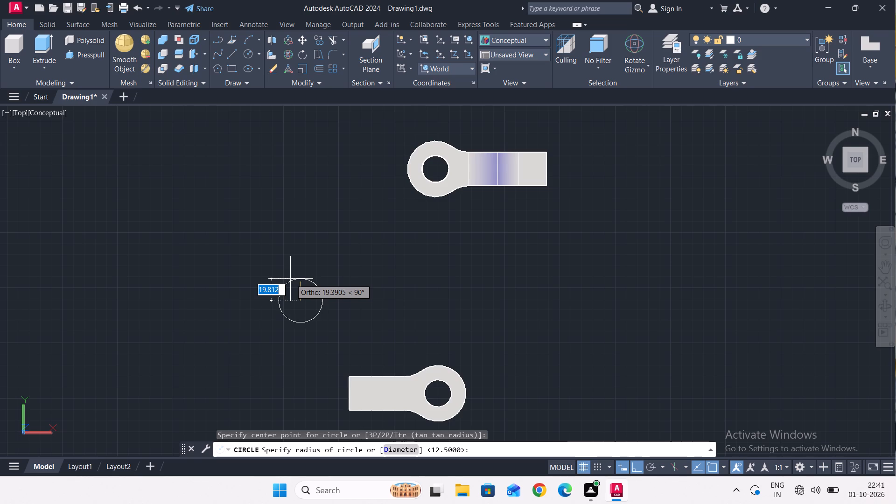
text(20)
key(Return)
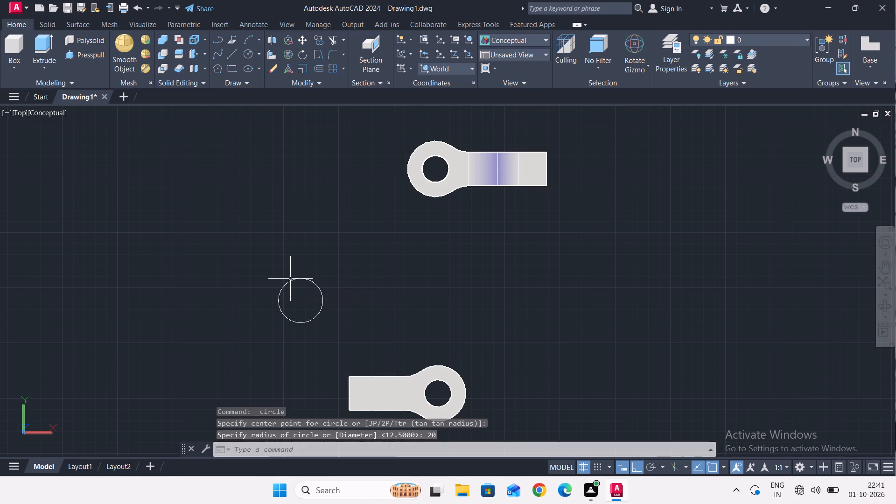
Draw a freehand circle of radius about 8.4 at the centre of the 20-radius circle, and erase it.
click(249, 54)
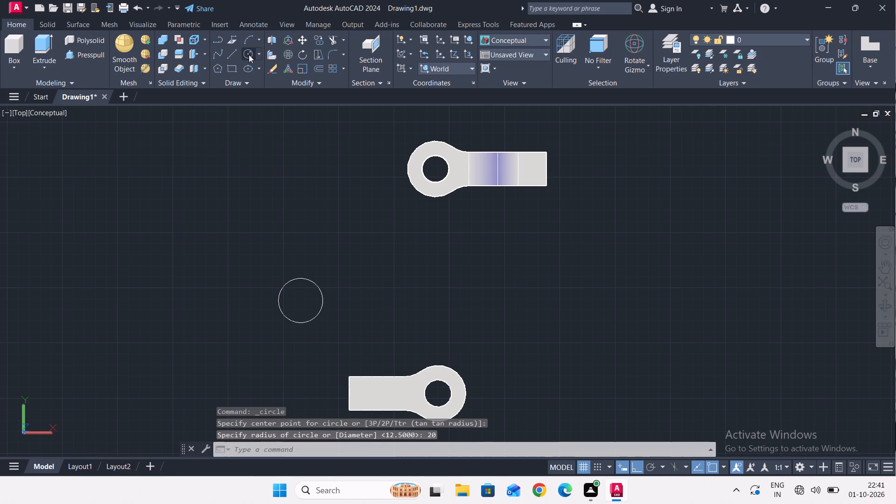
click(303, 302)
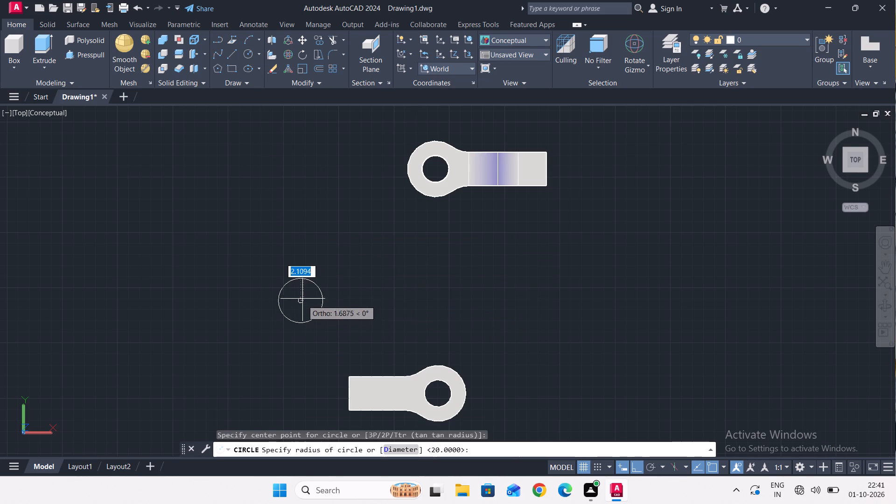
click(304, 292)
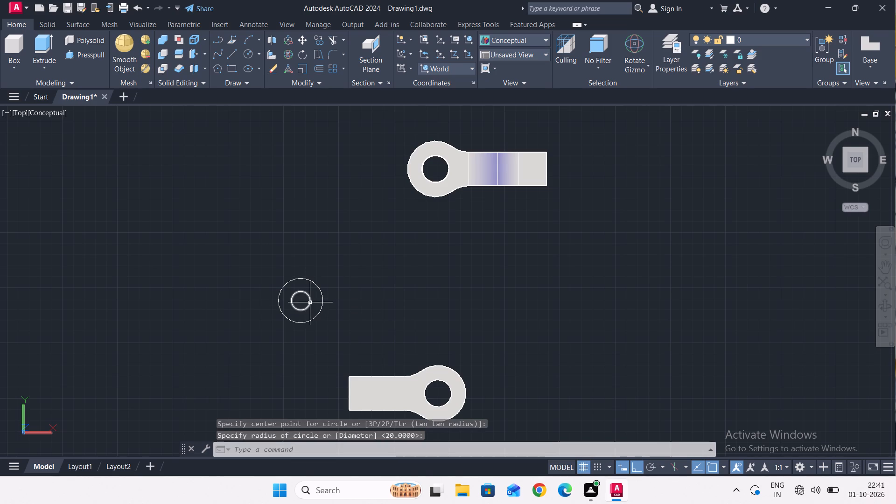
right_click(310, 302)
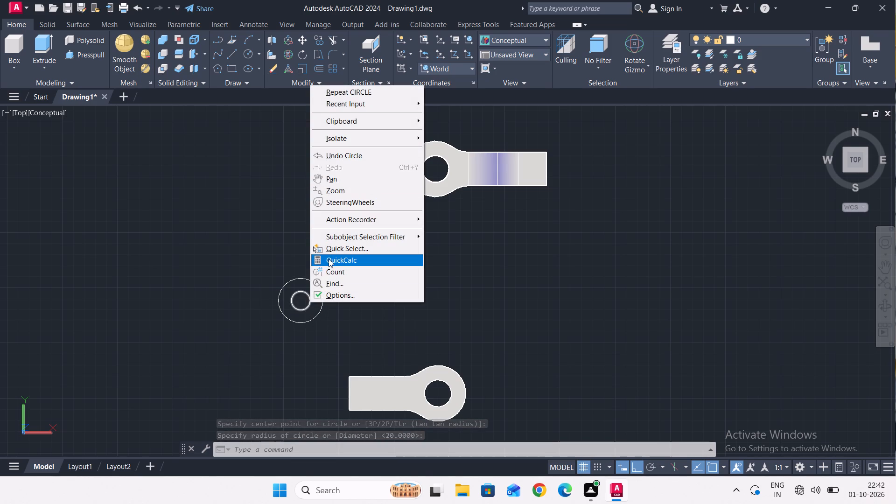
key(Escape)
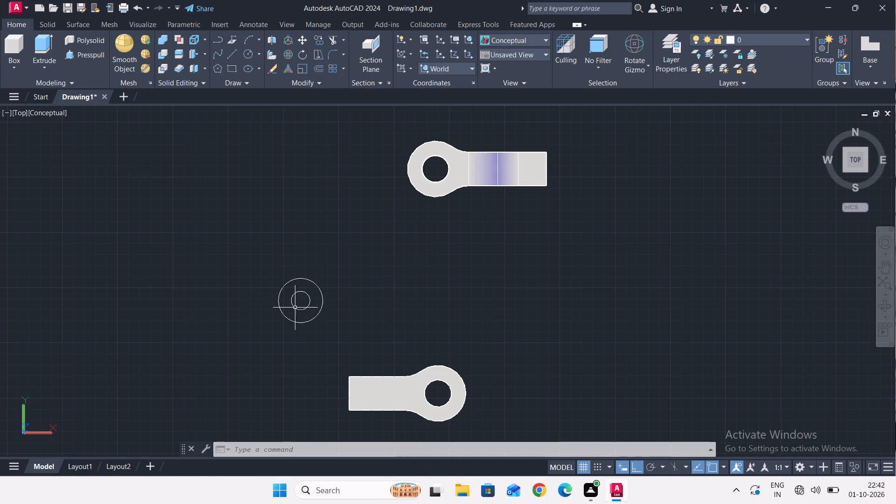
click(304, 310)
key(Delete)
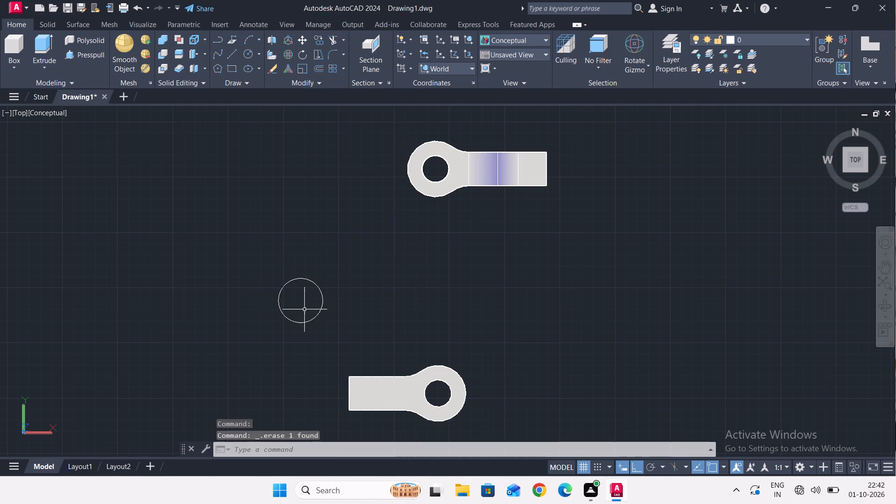
Draw a circle of radius 12.5 concentric with the 20-radius circle.
click(248, 53)
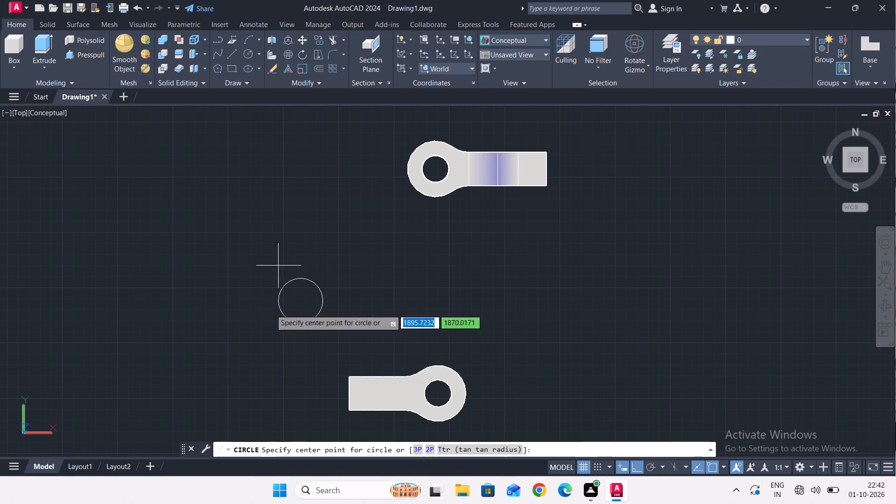
click(301, 301)
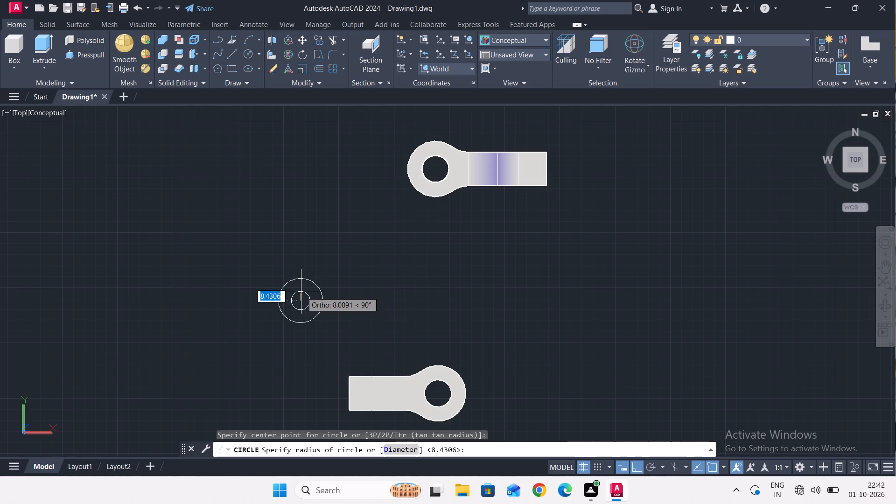
text(12.5)
key(Return)
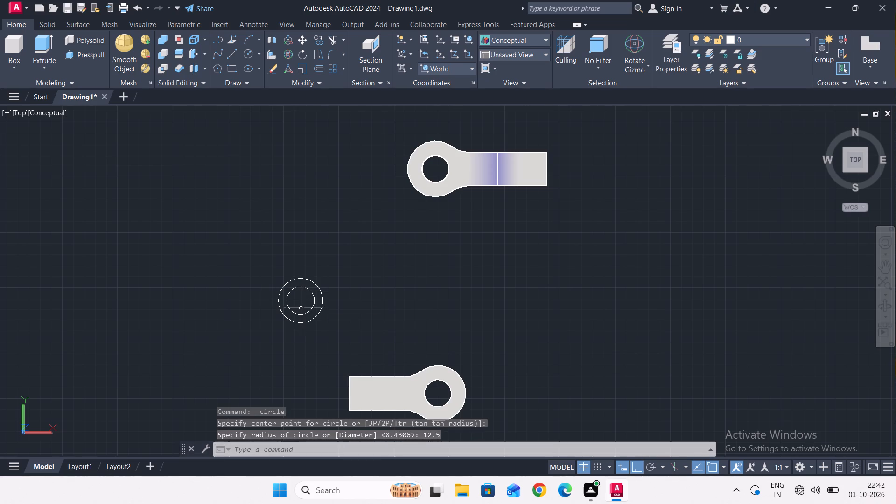
Press-pull the ring-shaped area between the two concentric circles upward to a height of 12.
scroll(303, 311, up, 2)
scroll(315, 300, down, 1)
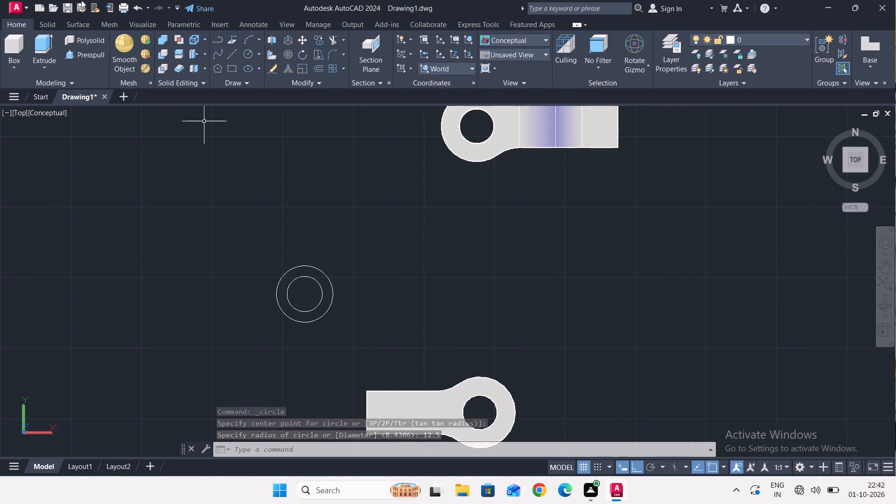
click(88, 52)
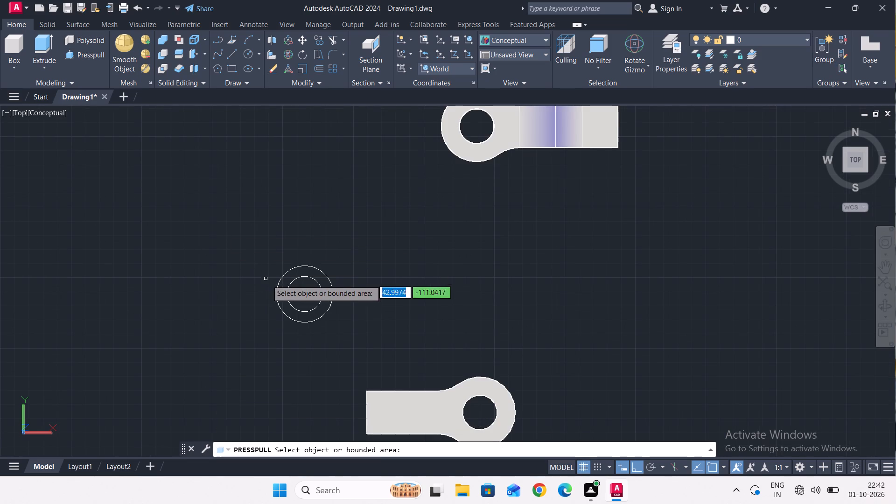
click(280, 291)
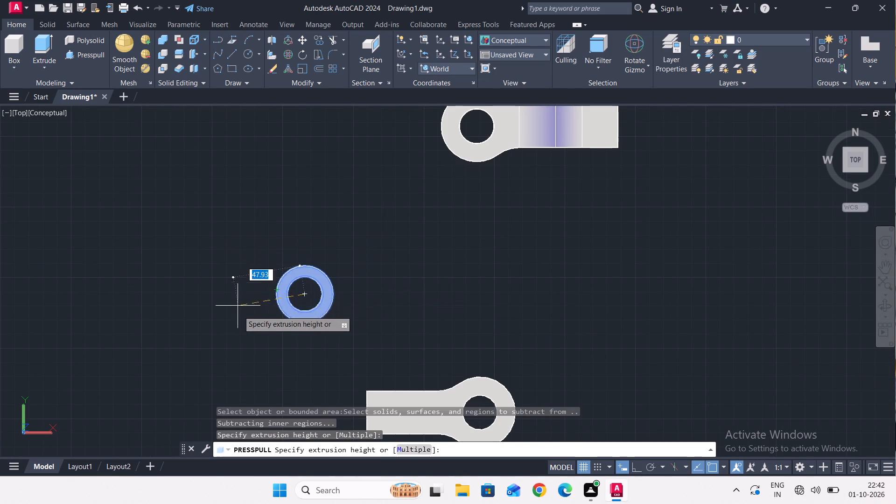
scroll(245, 322, down, 2)
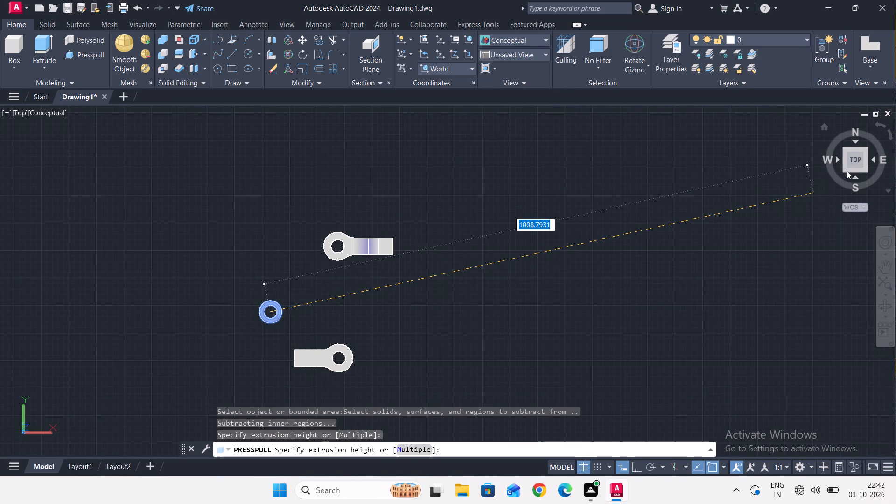
click(845, 171)
scroll(582, 218, down, 3)
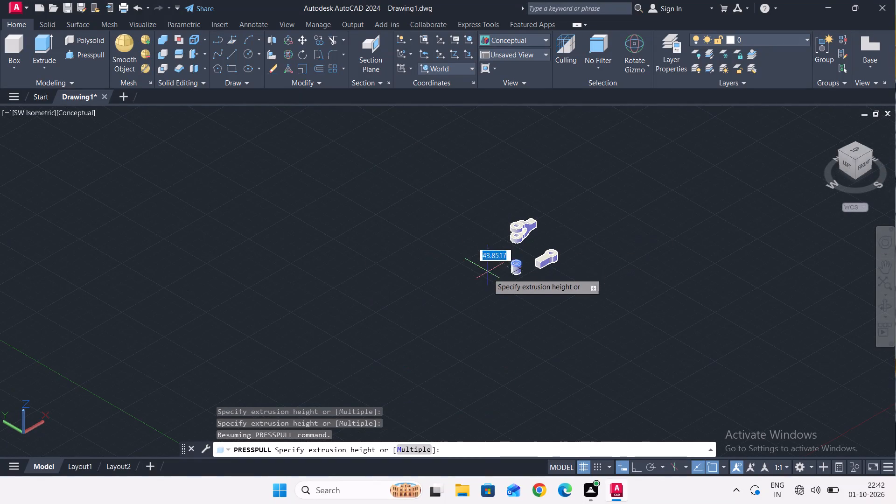
scroll(525, 266, up, 5)
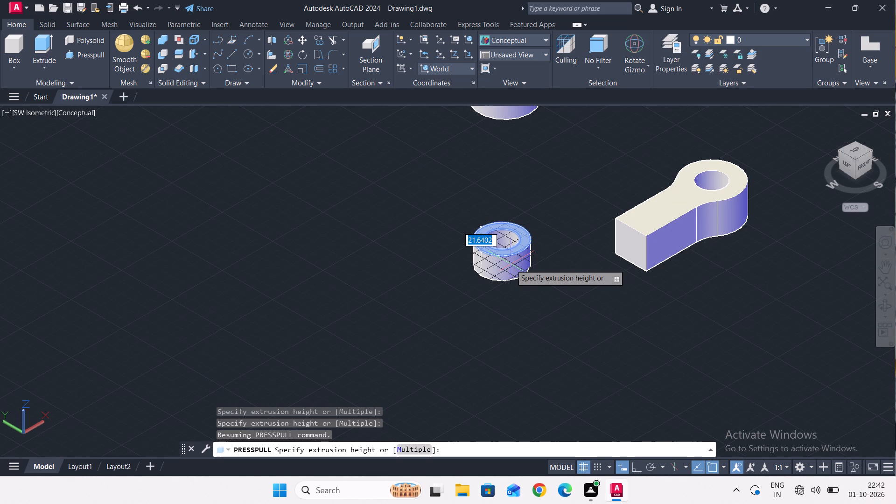
key(2)
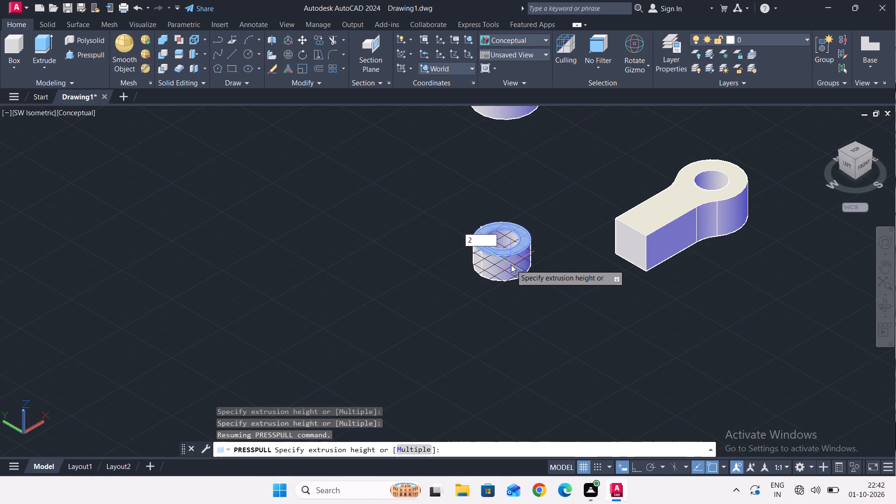
key(Delete)
key(Delete)
key(BackSpace)
text(12)
key(Return)
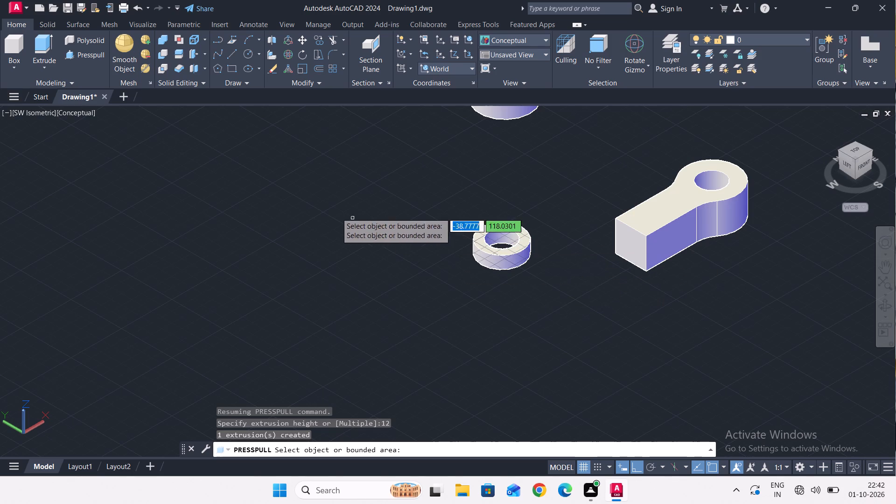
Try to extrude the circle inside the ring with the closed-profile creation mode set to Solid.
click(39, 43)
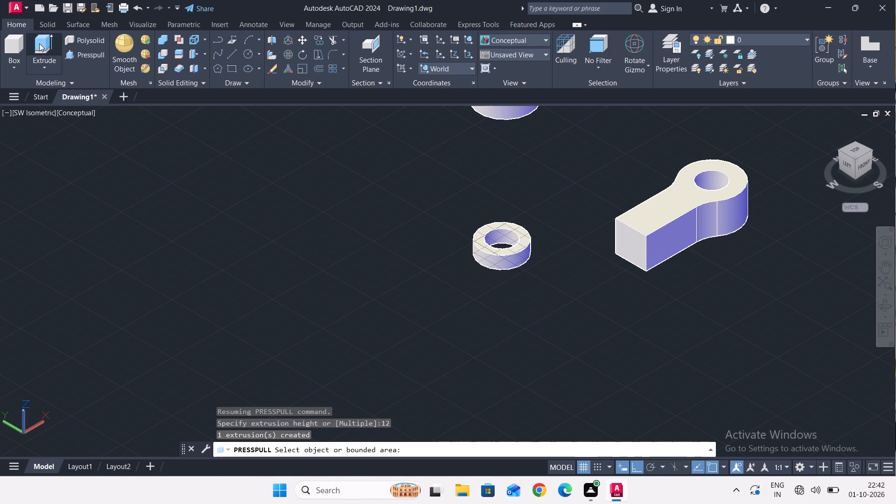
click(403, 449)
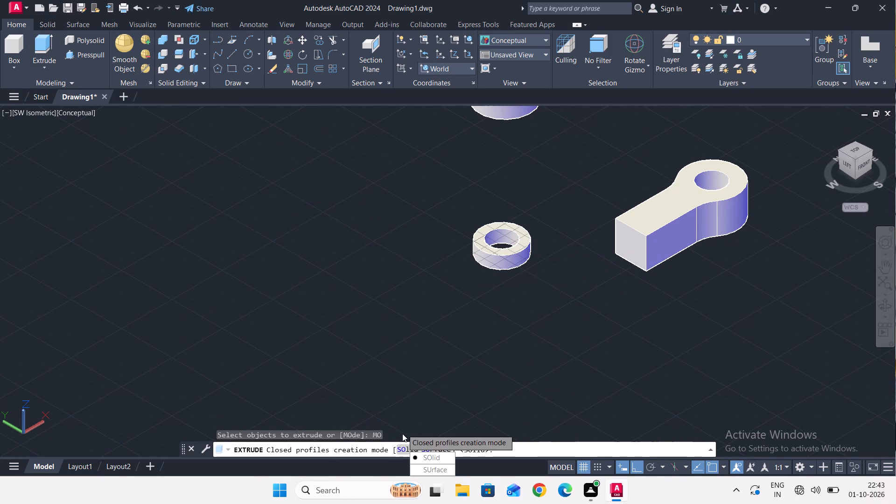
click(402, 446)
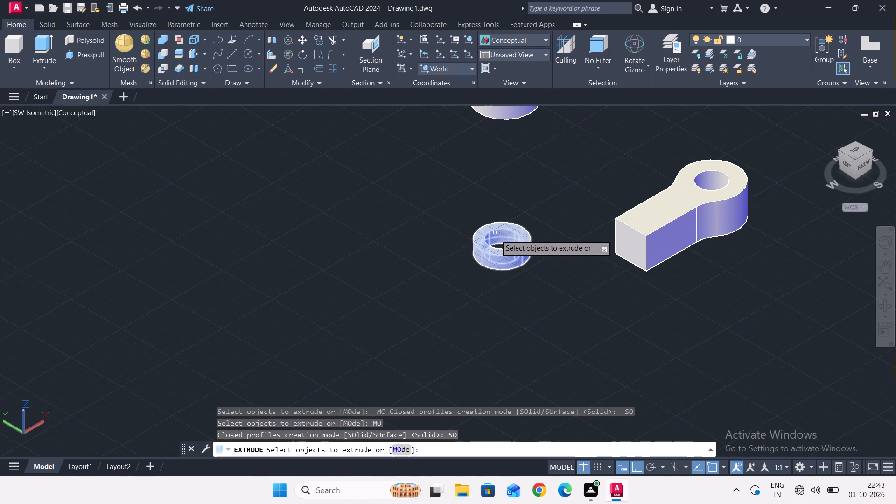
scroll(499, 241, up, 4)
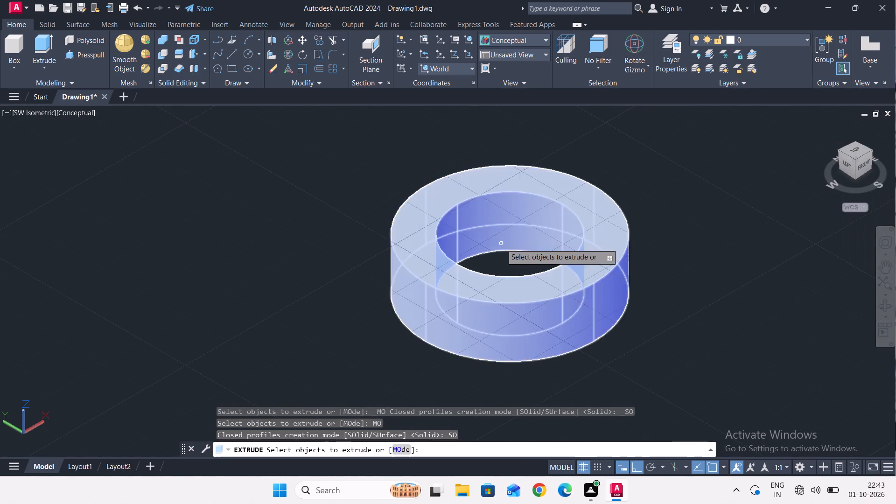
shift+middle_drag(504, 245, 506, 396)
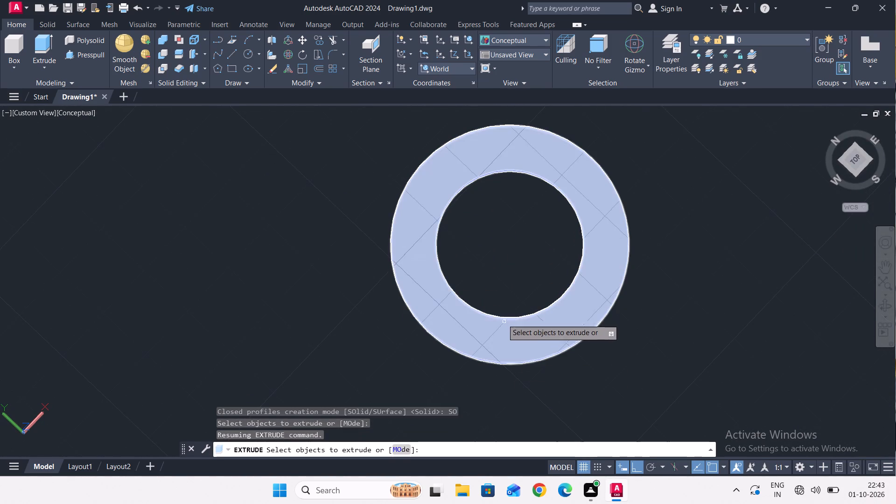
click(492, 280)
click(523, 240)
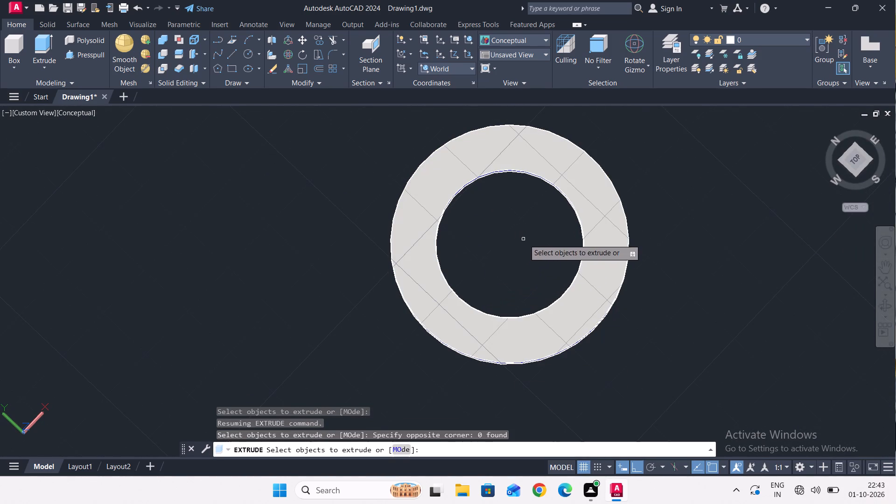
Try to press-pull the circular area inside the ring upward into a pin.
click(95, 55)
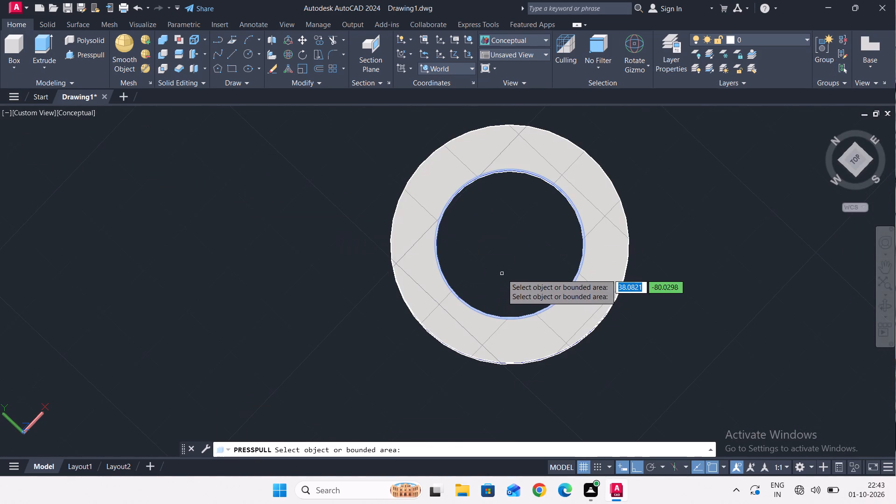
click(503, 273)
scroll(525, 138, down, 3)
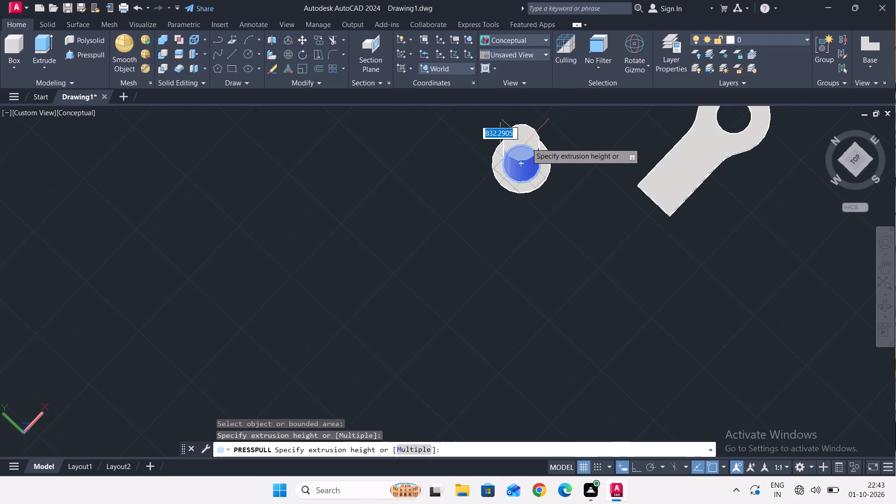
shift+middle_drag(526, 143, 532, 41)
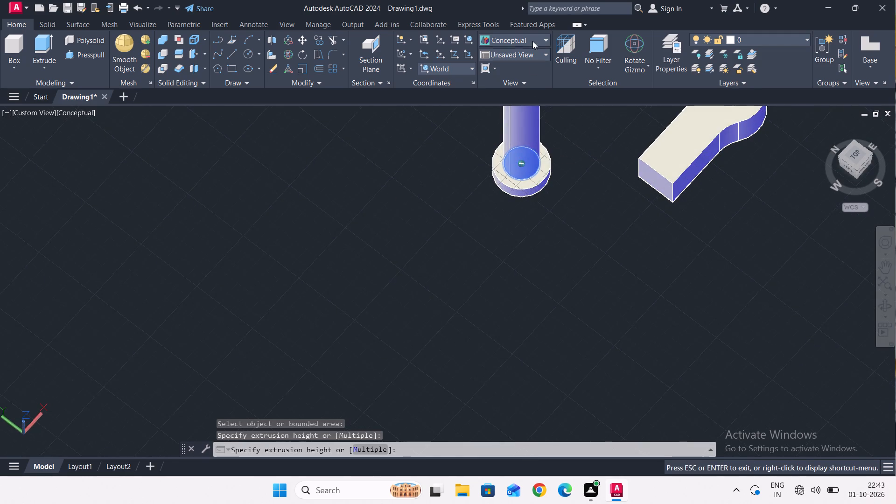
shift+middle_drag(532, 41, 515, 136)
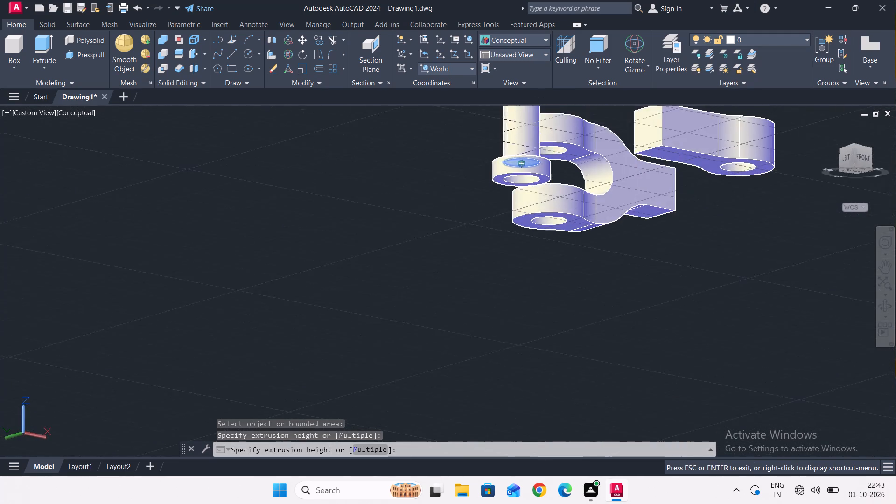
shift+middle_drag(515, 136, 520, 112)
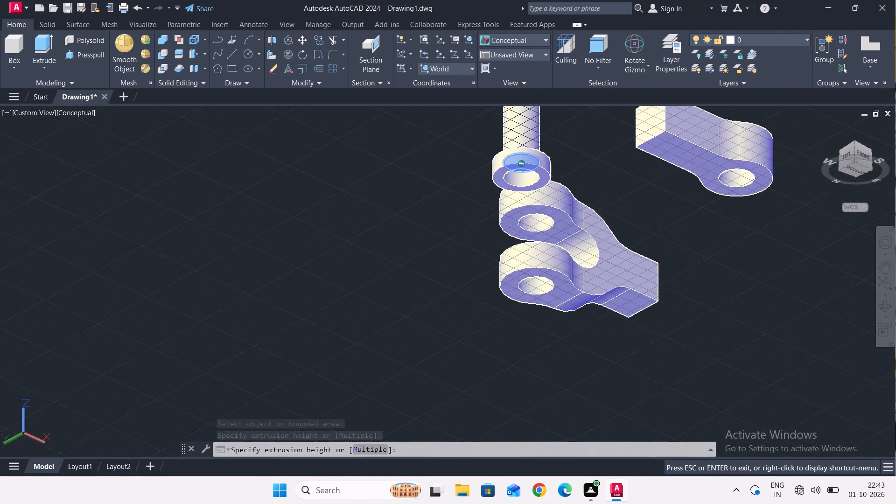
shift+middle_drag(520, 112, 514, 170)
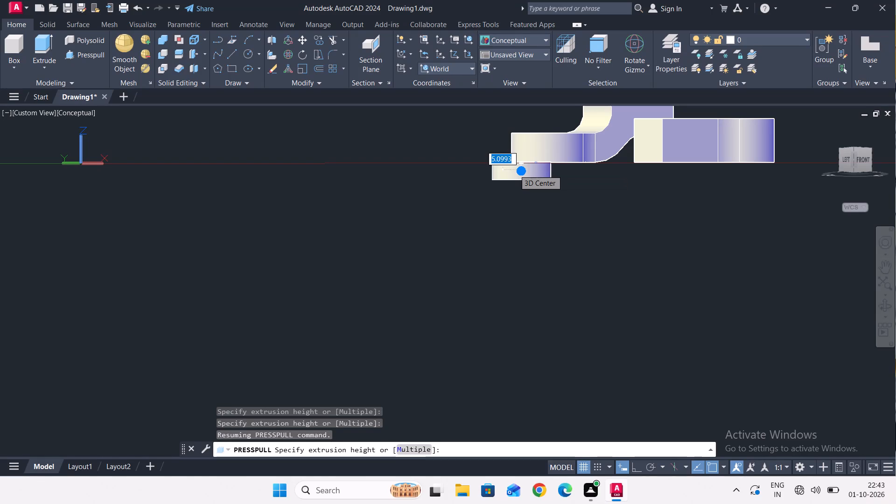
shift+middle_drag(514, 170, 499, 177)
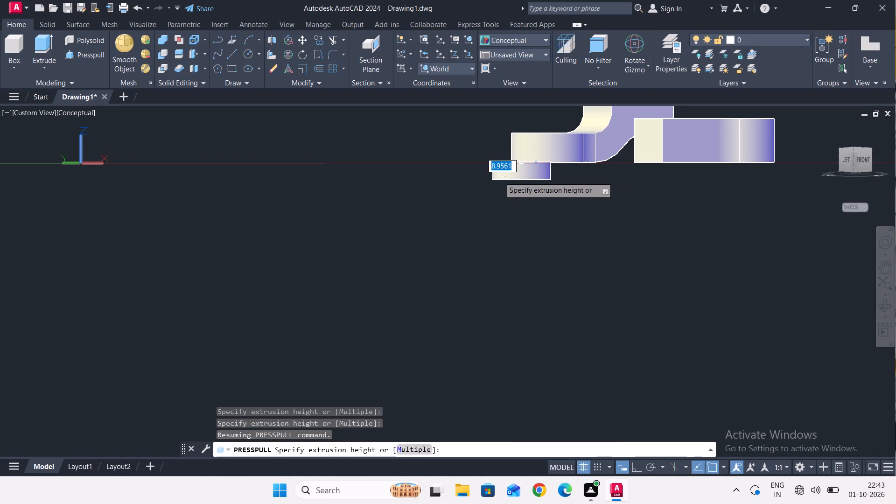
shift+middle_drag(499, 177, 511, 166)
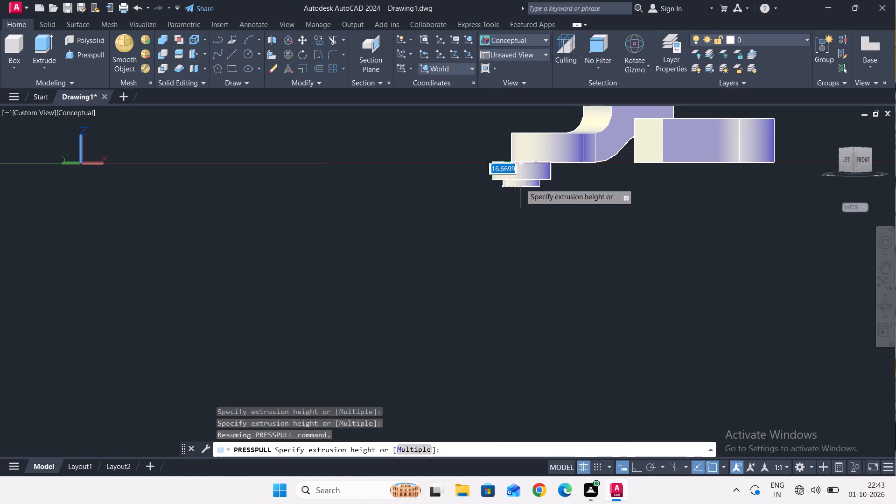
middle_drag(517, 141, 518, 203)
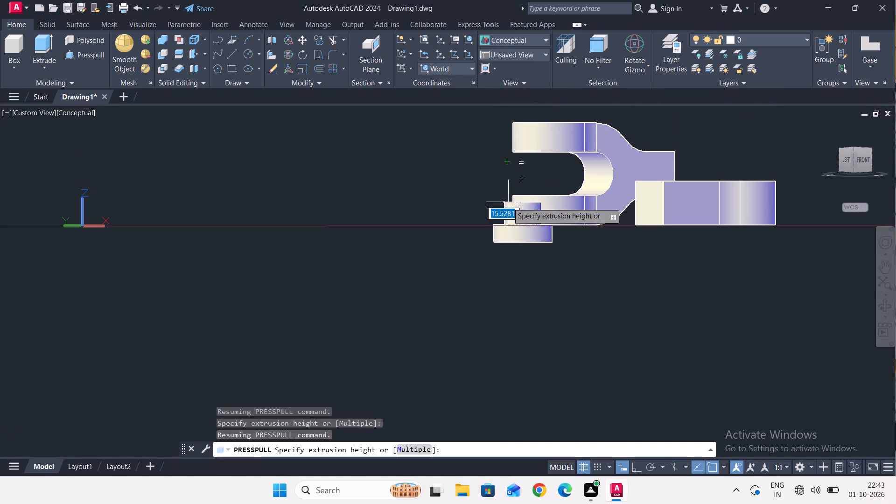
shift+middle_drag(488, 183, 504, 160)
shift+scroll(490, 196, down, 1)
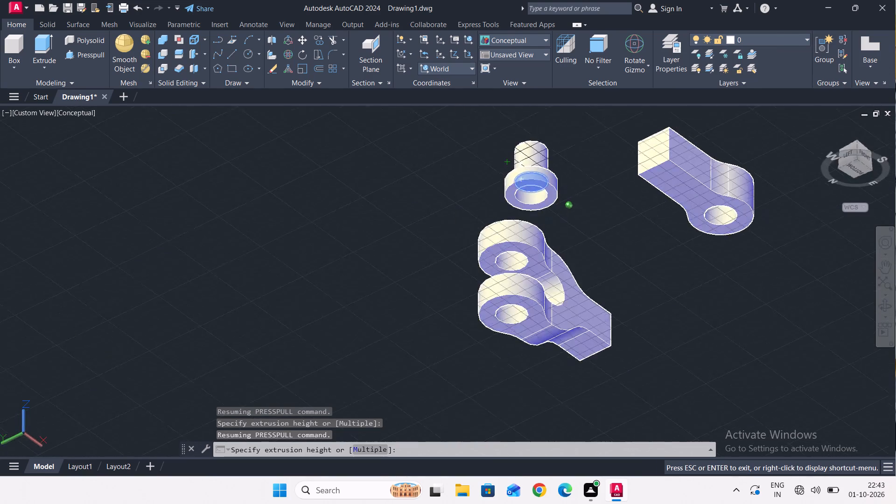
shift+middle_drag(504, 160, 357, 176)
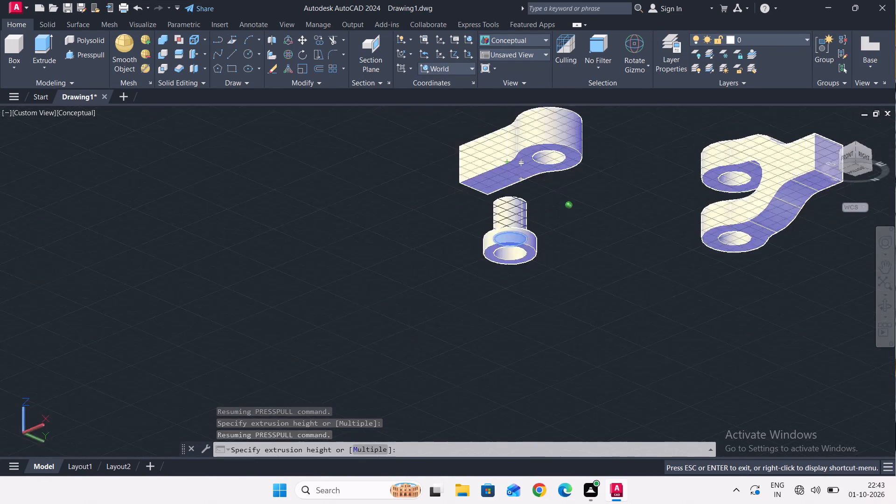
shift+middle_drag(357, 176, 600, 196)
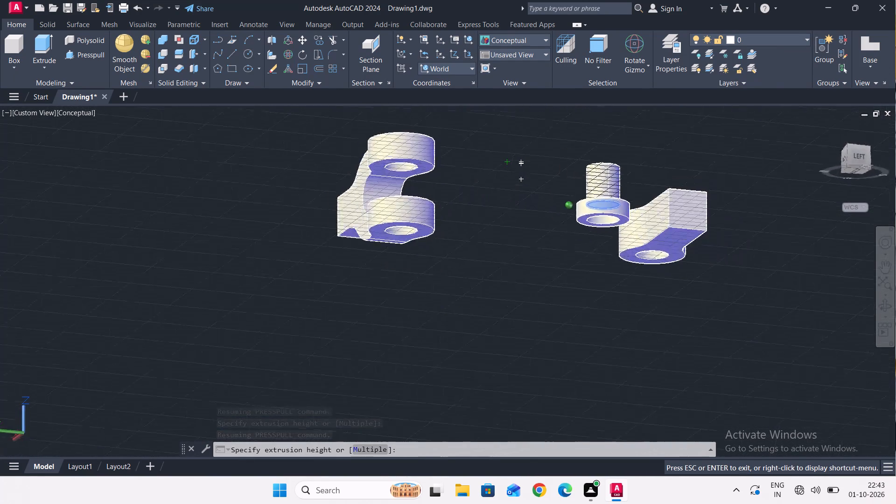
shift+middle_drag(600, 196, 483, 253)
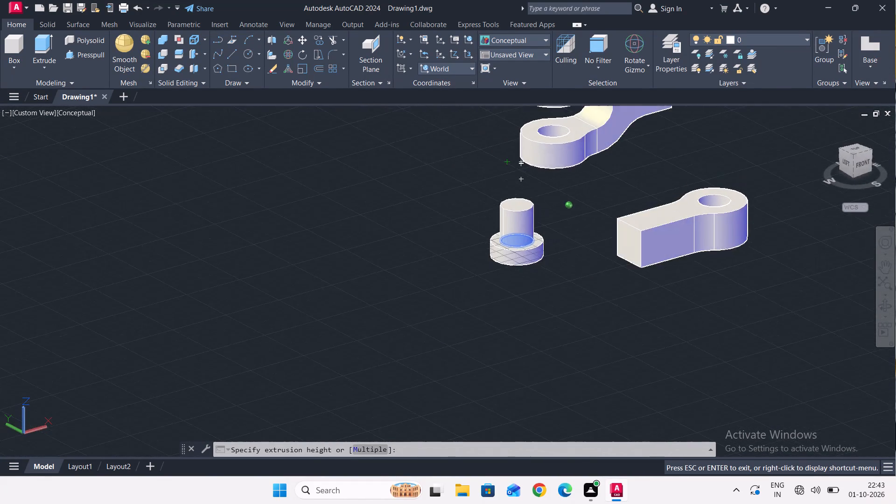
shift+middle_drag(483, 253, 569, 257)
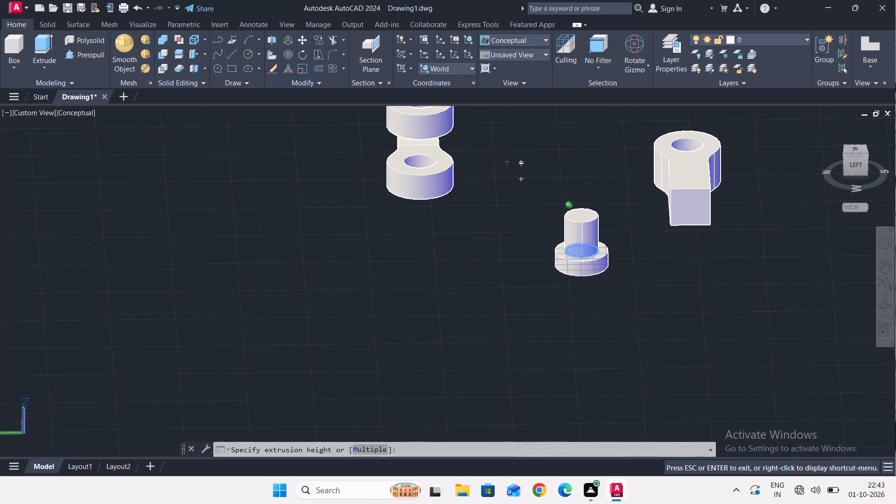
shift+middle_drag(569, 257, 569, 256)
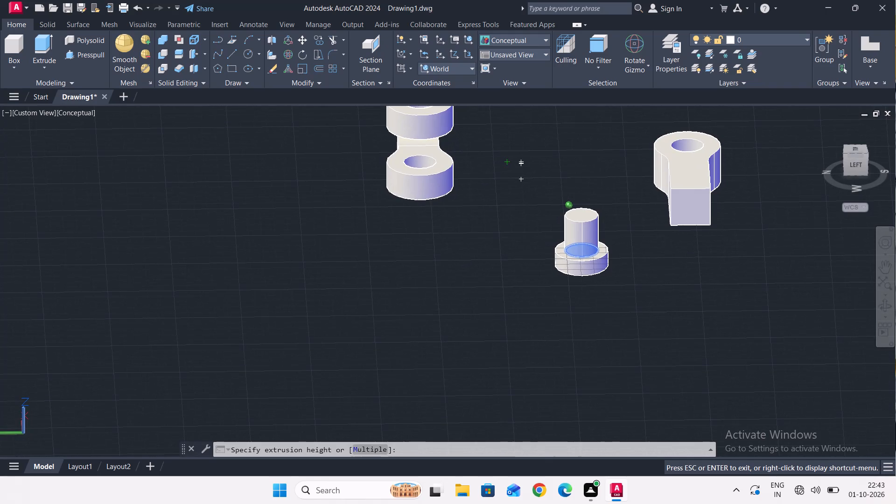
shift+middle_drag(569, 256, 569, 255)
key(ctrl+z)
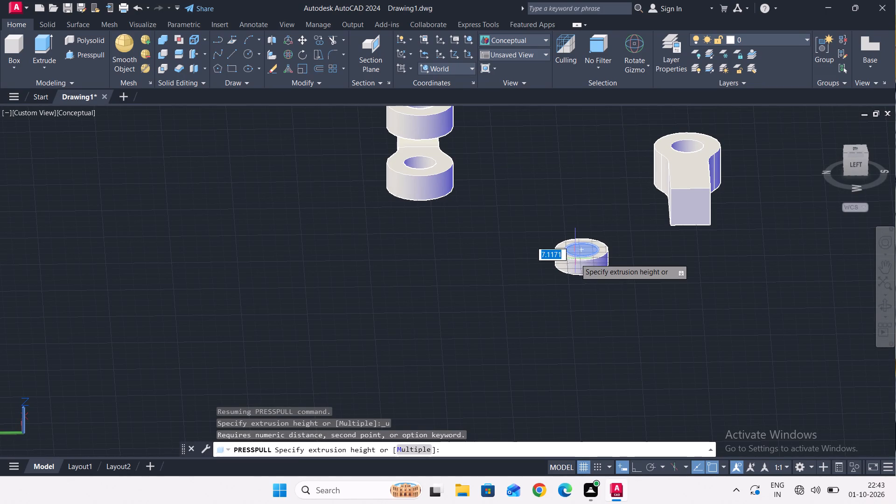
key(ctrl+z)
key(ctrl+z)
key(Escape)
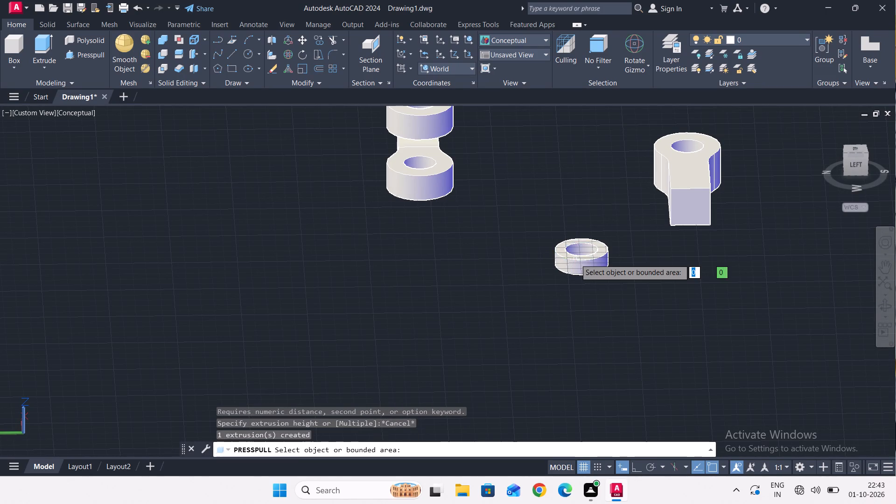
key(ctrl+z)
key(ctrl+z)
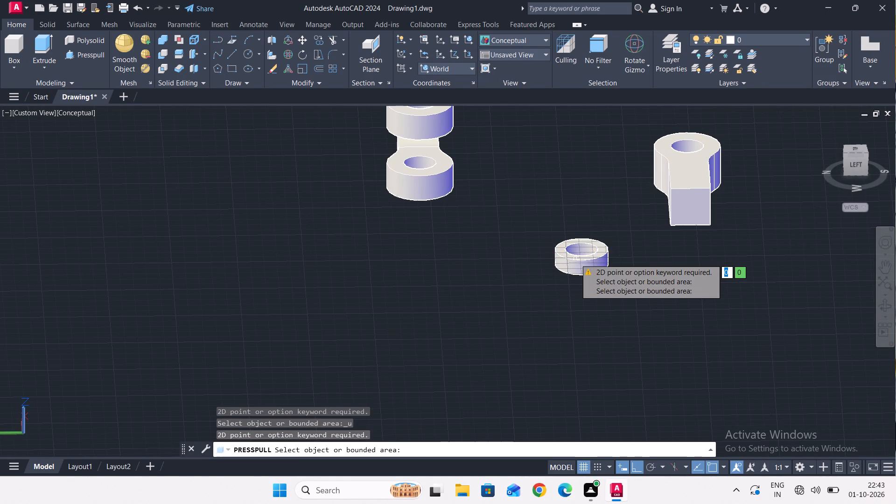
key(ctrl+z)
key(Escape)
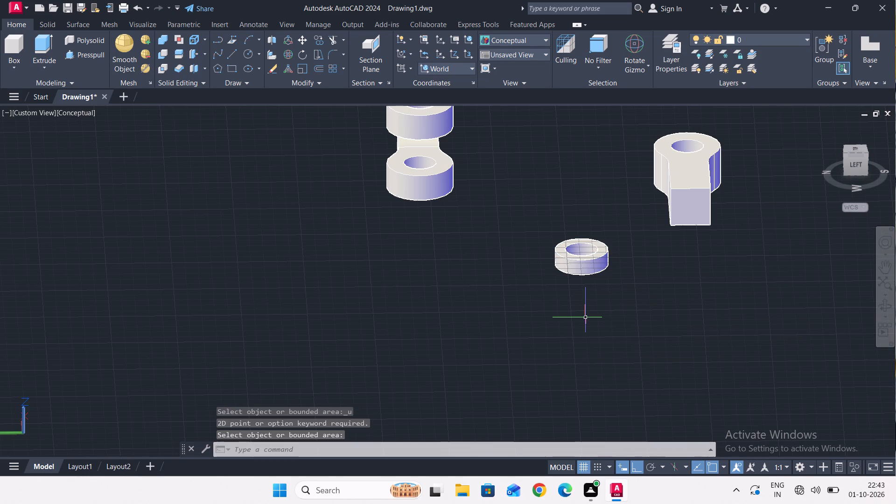
Undo the press-pull and extrude attempts and the 12-high ring press-pull, back to the two flat concentric circles.
key(ctrl+z)
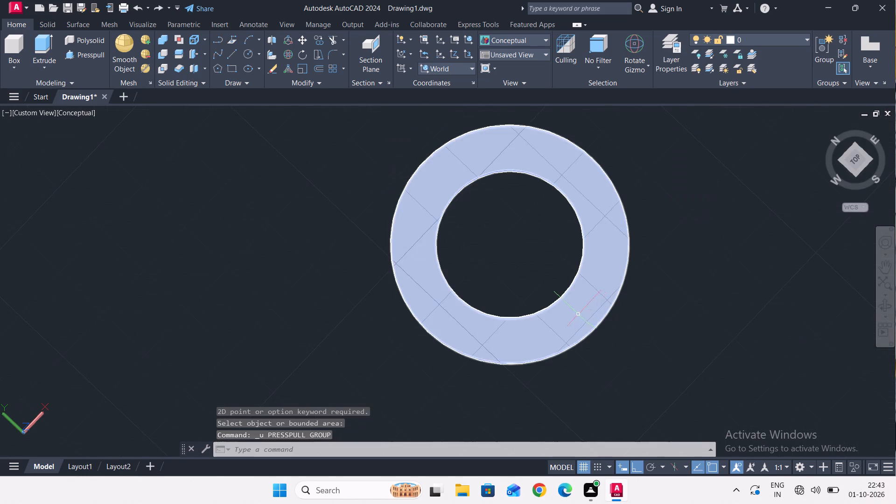
key(ctrl+z)
scroll(561, 303, down, 1)
scroll(533, 284, up, 1)
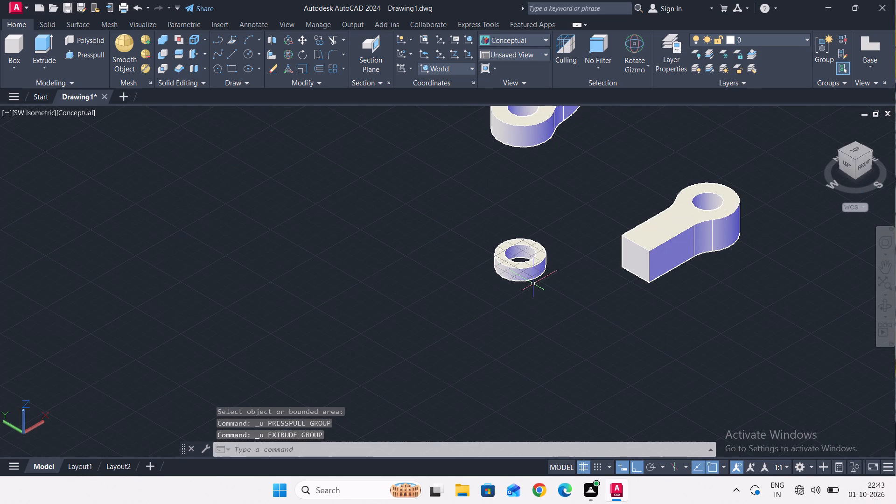
key(ctrl+z)
key(ctrl+z)
scroll(347, 312, down, 1)
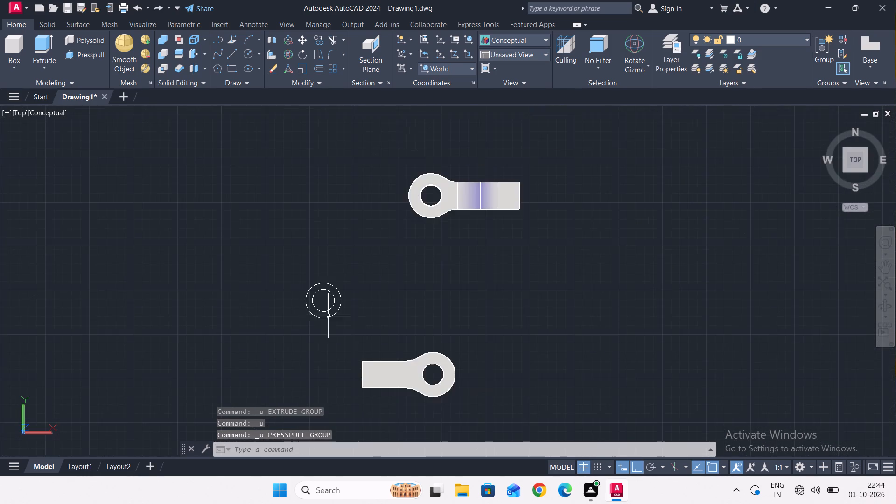
scroll(319, 316, up, 2)
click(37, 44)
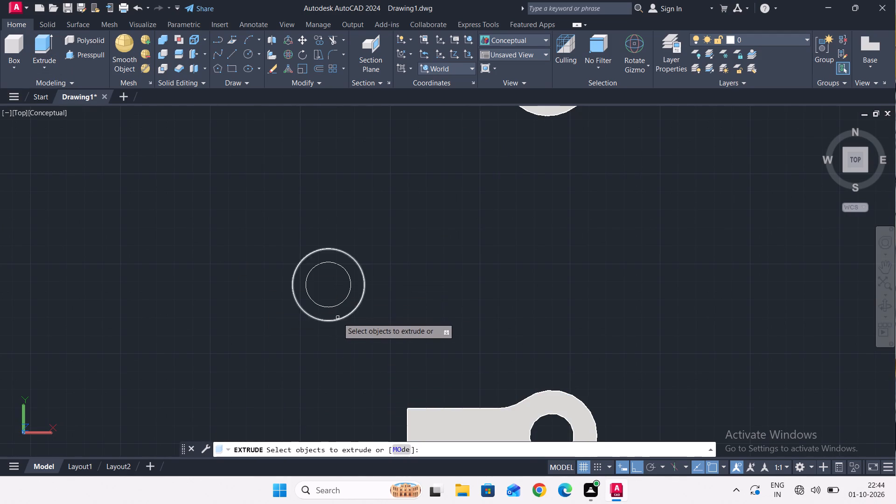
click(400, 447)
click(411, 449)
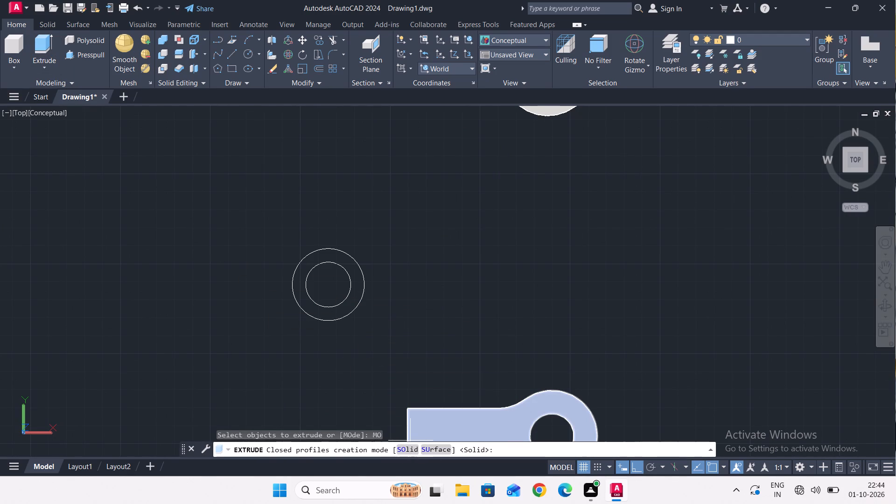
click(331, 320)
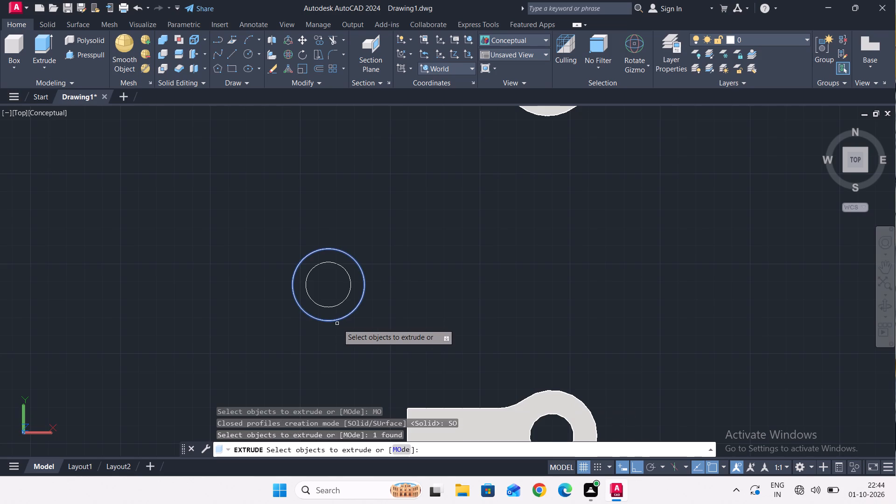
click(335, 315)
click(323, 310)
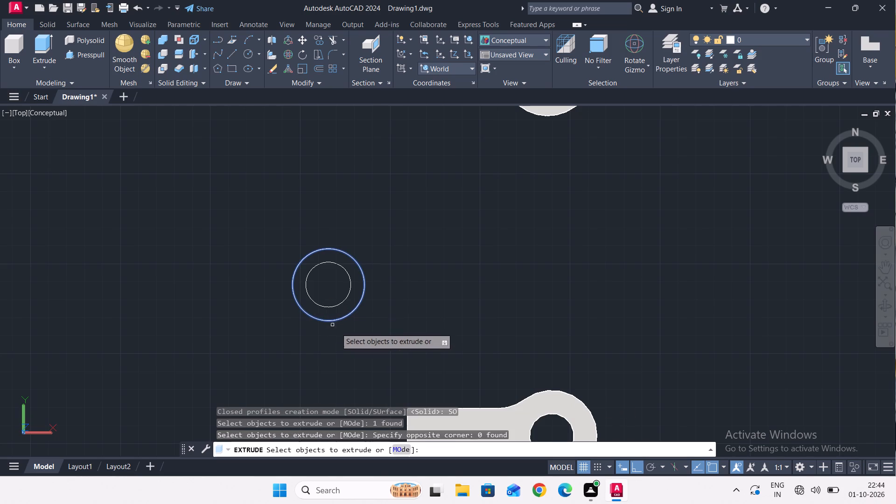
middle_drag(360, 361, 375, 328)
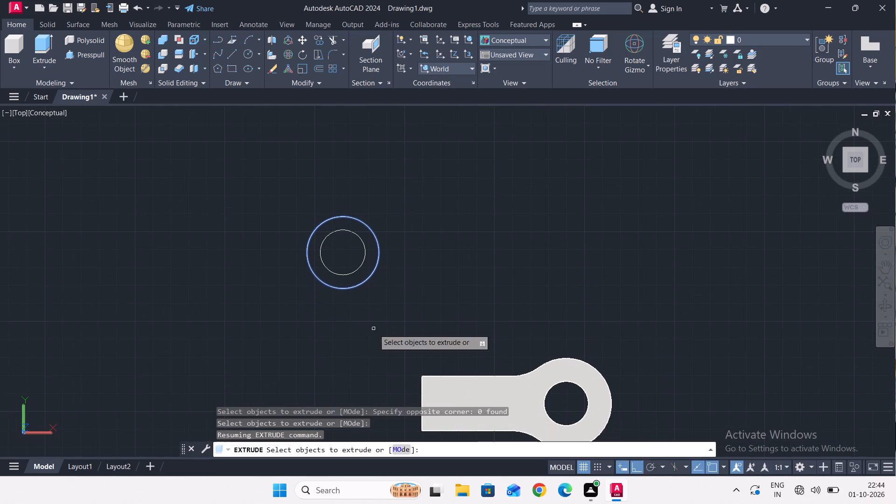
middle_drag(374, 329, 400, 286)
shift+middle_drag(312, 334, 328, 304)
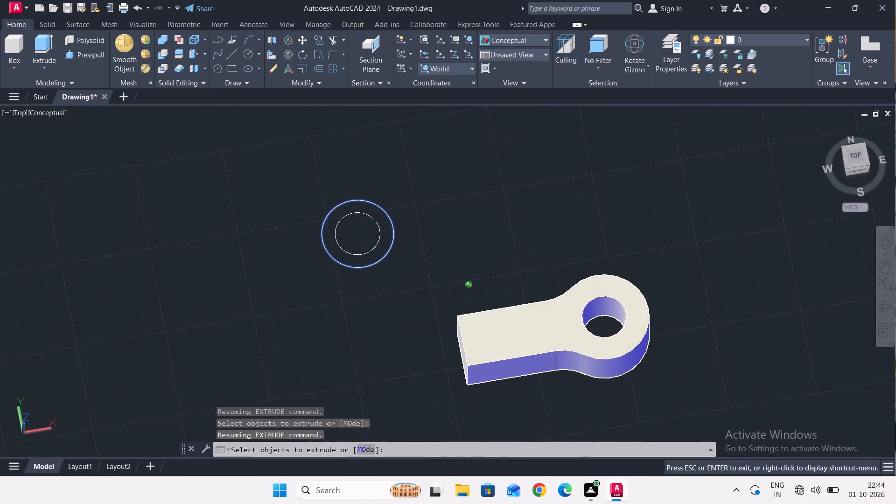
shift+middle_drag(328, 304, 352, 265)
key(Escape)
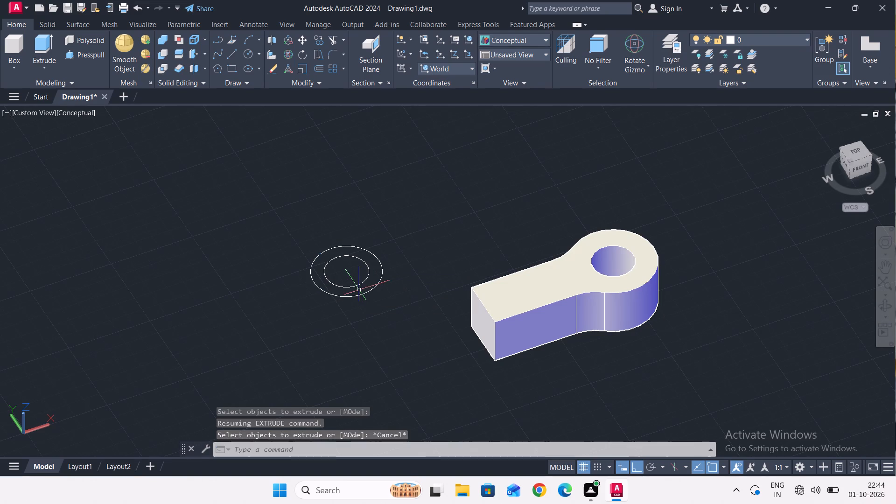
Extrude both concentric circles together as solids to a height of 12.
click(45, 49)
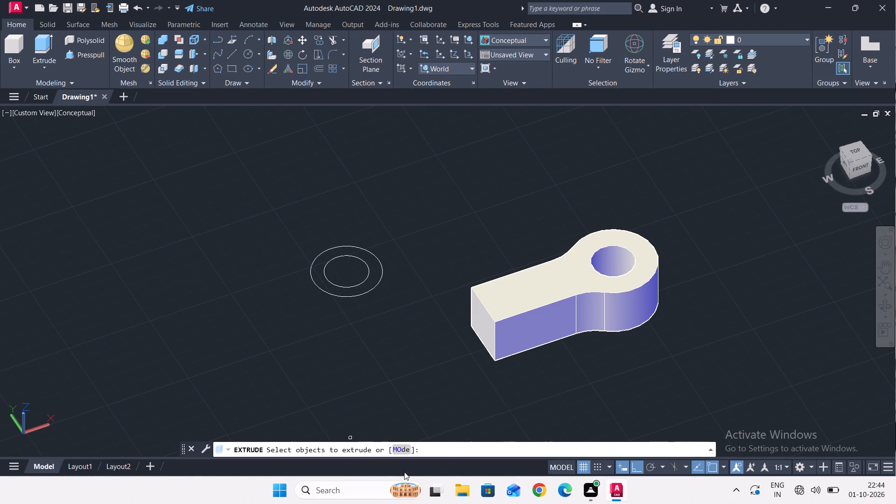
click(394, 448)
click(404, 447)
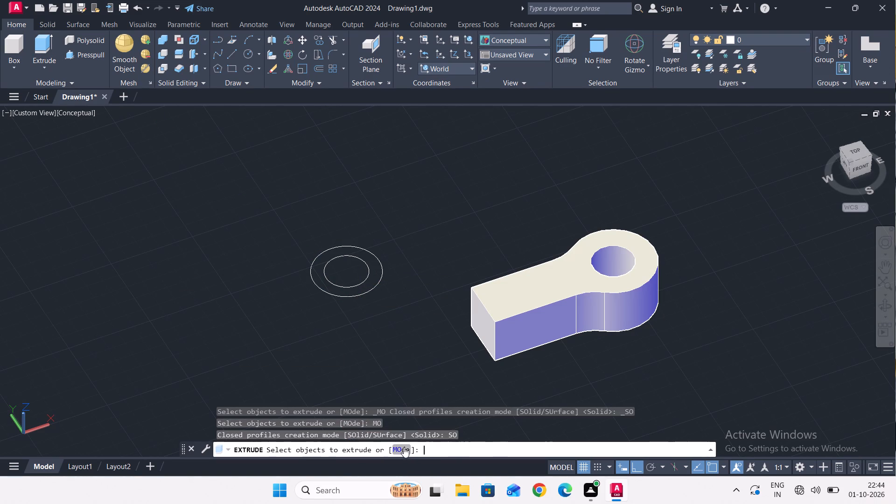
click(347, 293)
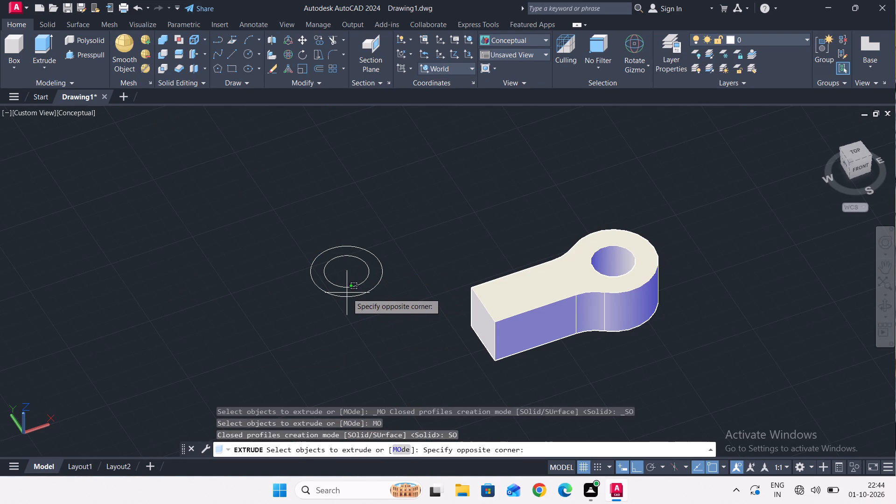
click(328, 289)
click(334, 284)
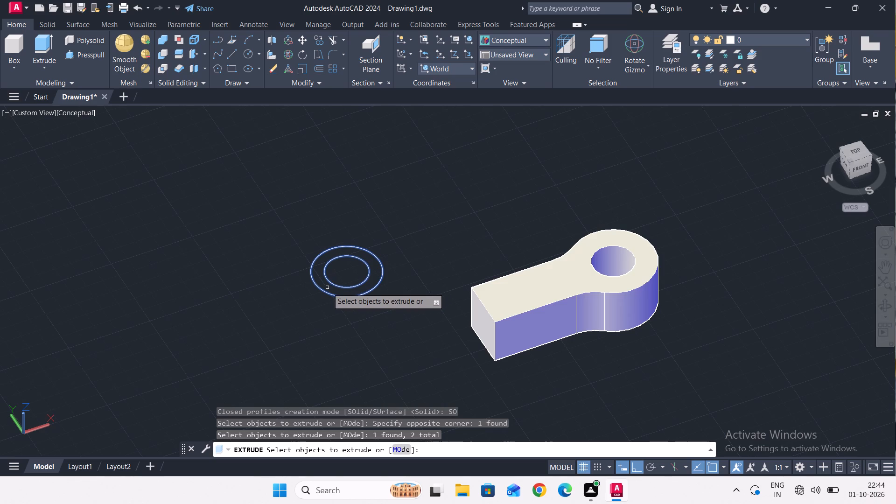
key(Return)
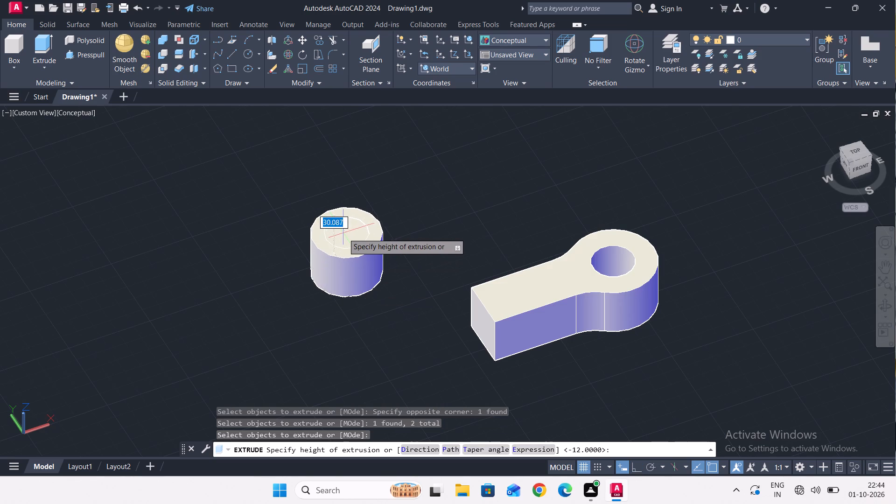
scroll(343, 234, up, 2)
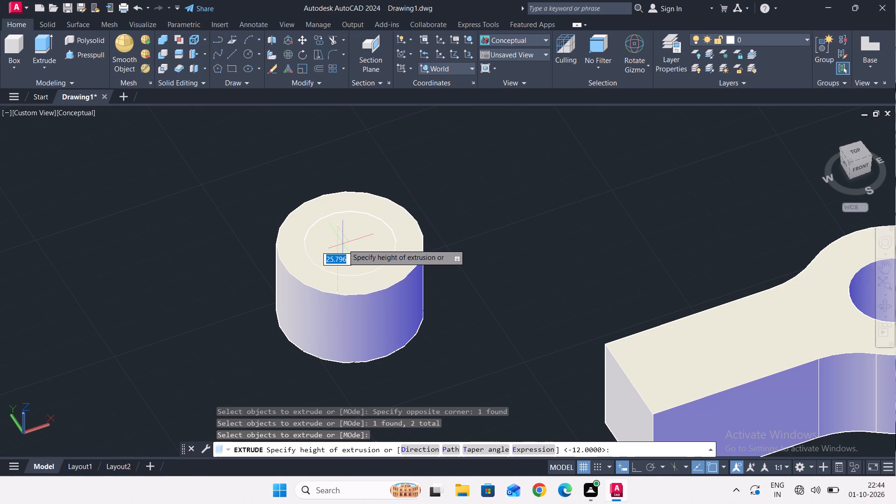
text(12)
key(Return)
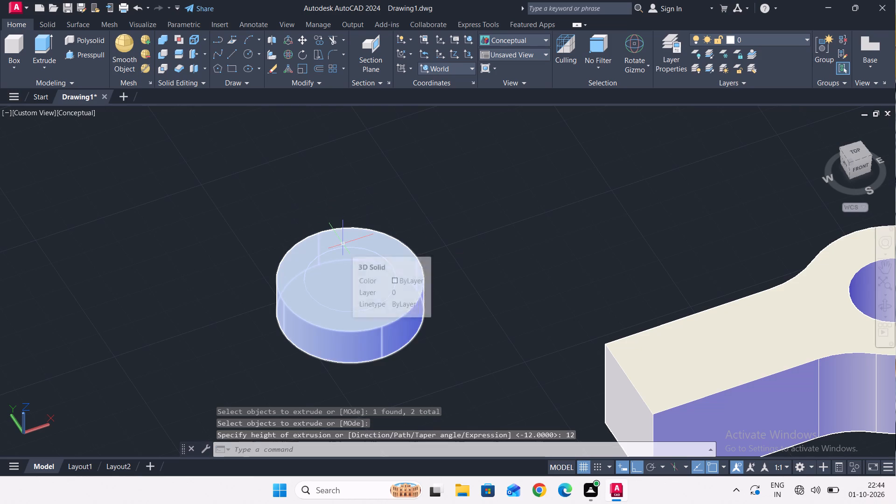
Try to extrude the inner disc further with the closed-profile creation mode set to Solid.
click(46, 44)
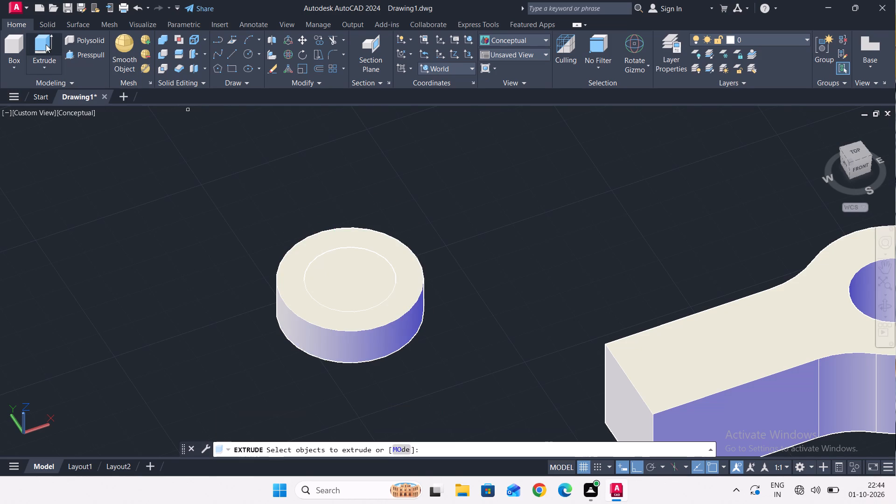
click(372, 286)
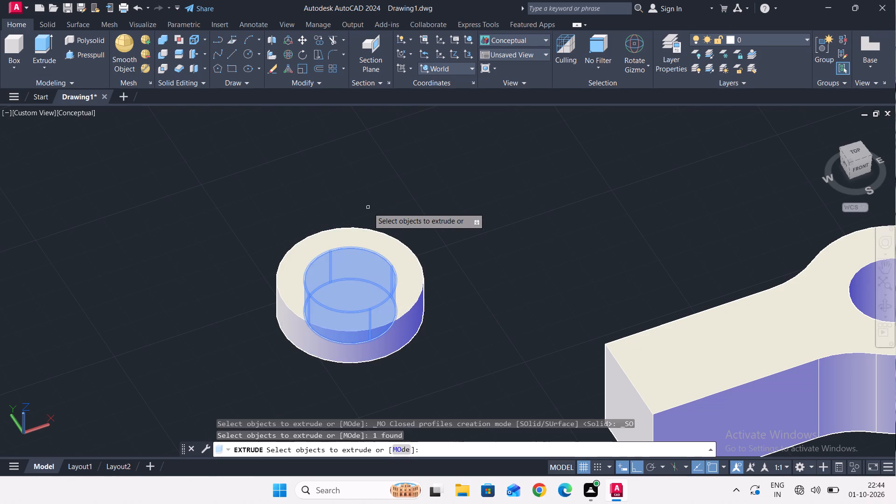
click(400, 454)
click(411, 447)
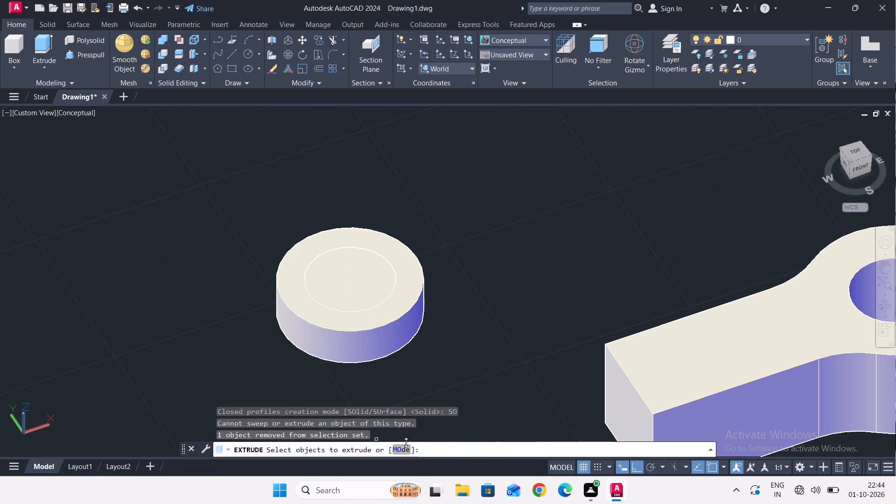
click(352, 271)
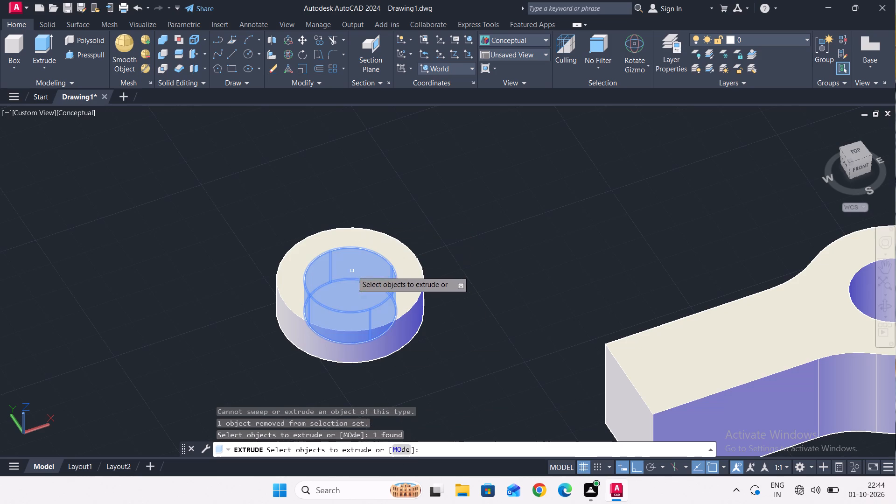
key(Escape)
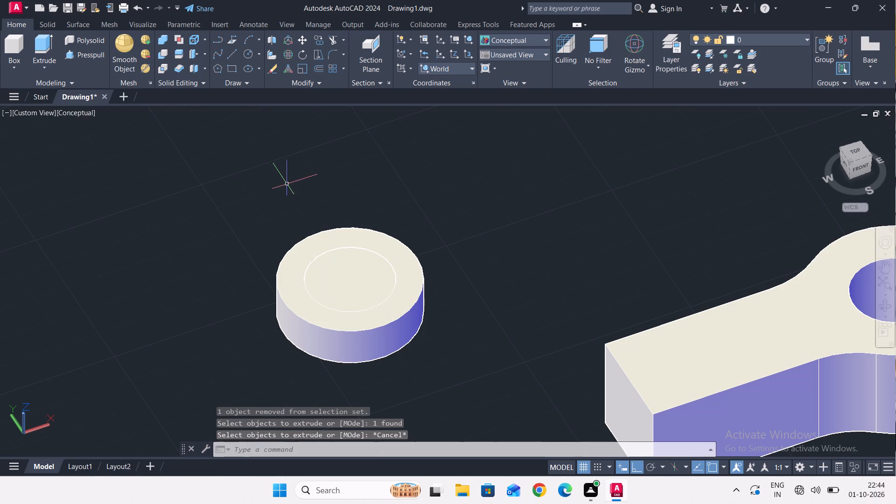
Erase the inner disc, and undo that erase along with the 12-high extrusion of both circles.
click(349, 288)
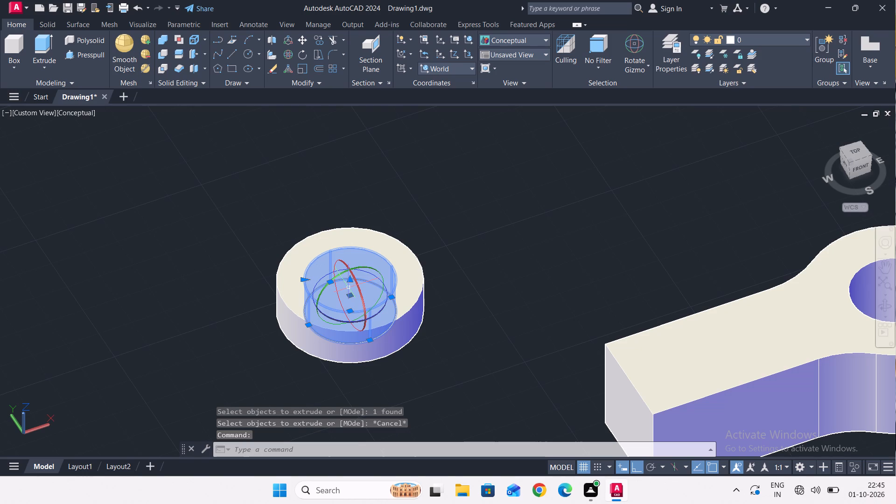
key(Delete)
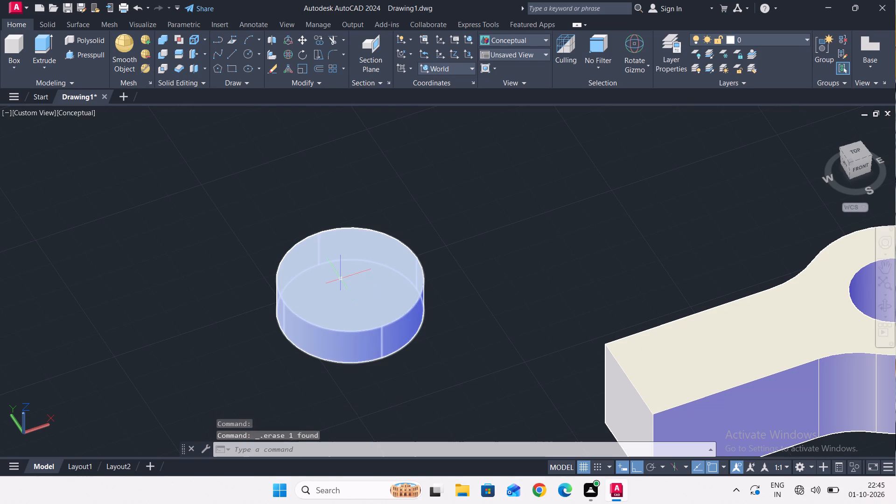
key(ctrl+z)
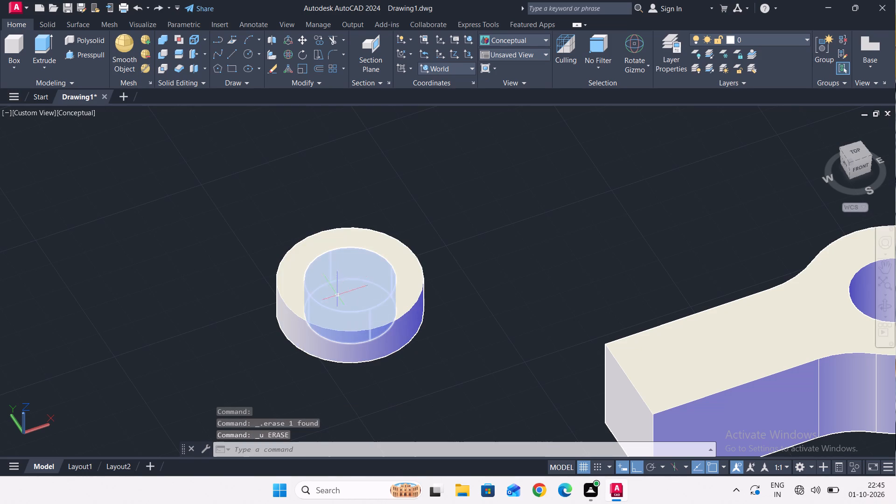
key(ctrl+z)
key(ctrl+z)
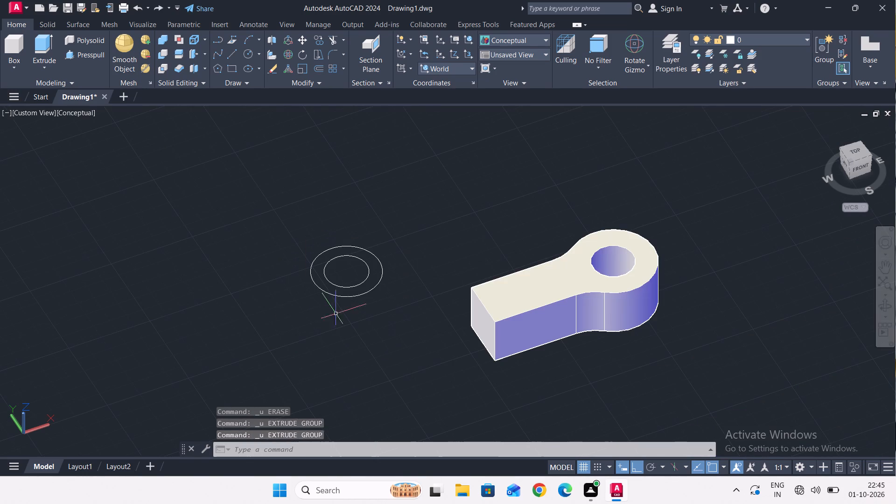
Press-pull the ring-shaped area between the two concentric circles upward to a height of 12.
click(42, 49)
click(73, 56)
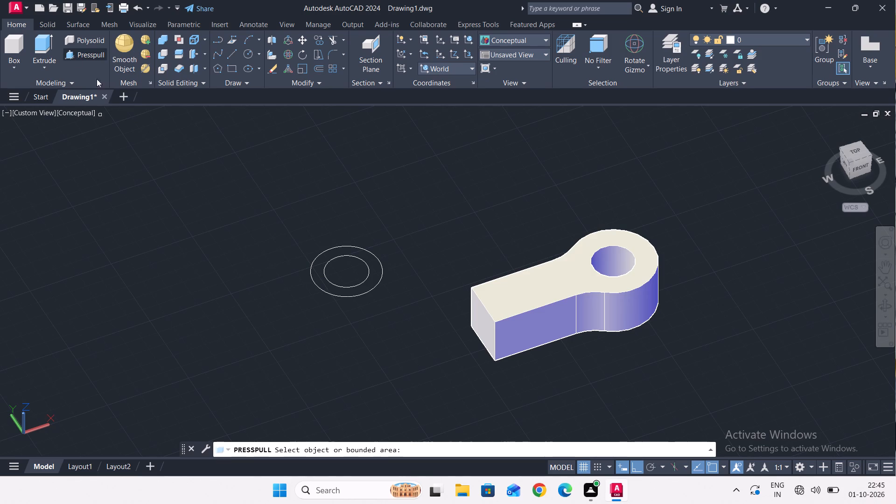
click(318, 274)
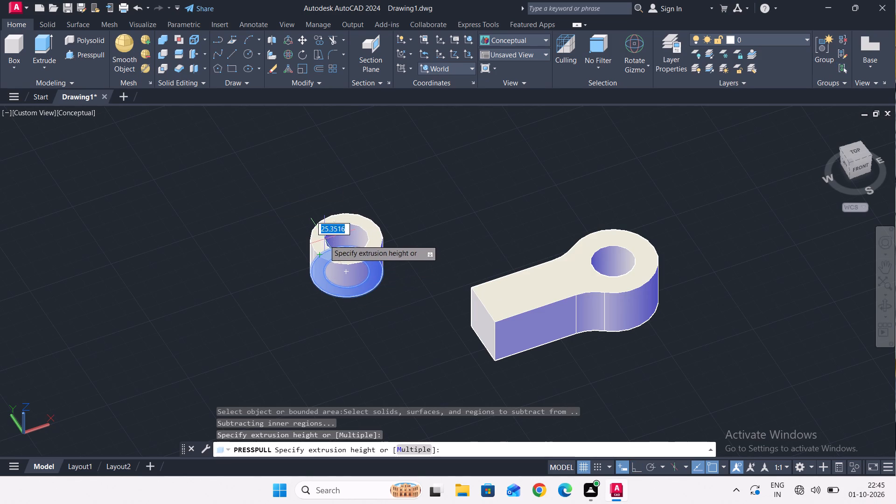
text(12)
key(Return)
Press-pull the circular area inside the ring upward 97 to form the pin.
shift+middle_drag(364, 224, 365, 224)
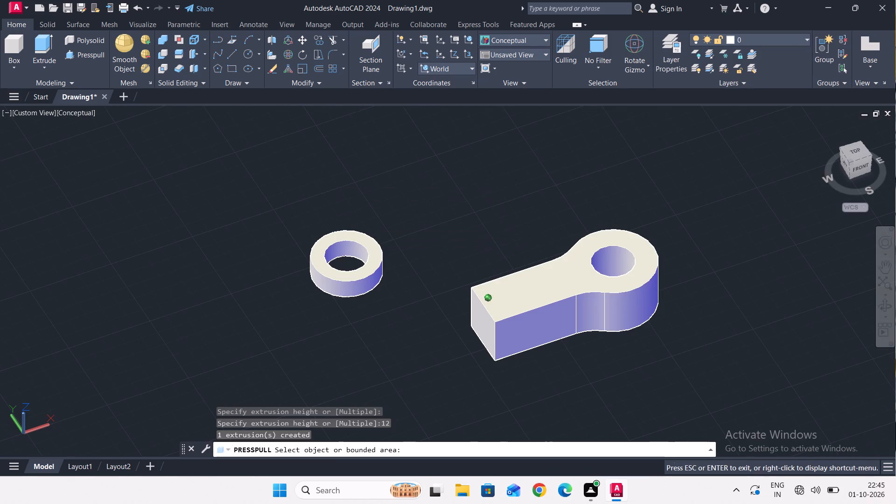
shift+middle_drag(365, 224, 370, 236)
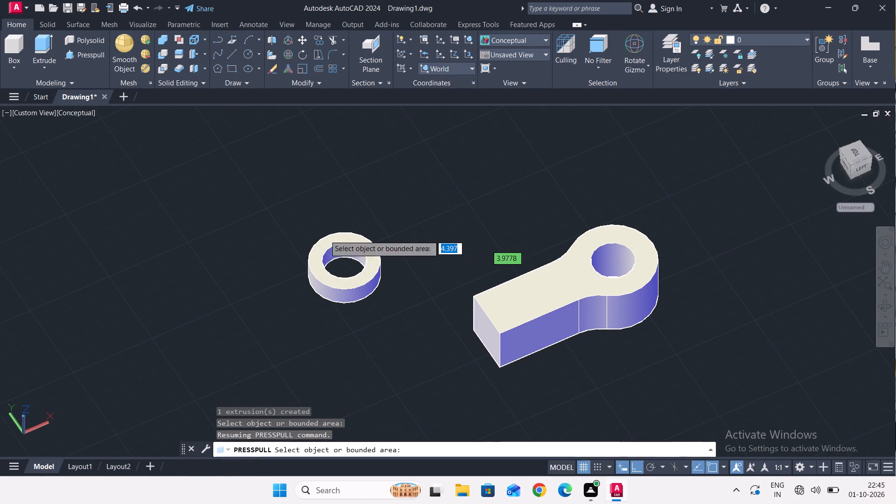
click(91, 52)
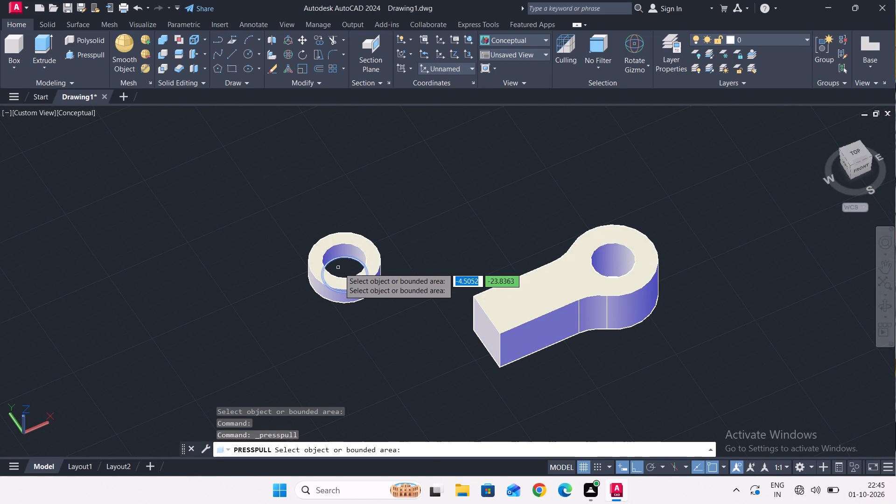
click(343, 266)
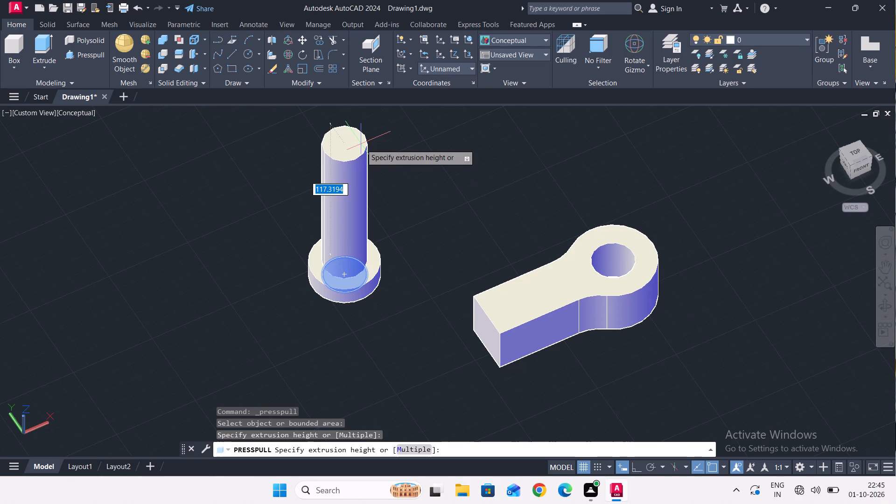
text(97)
key(Return)
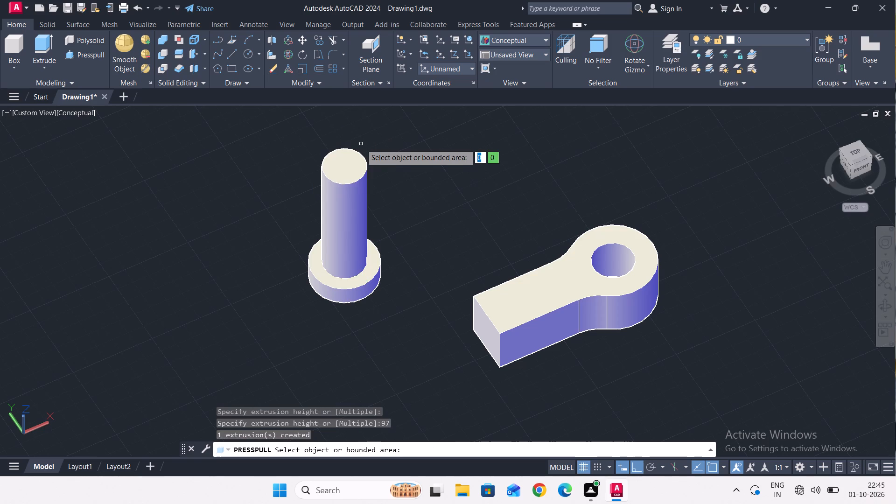
Draw a 10-long vertical line down the pin's side from the front point of its top edge.
scroll(392, 226, down, 3)
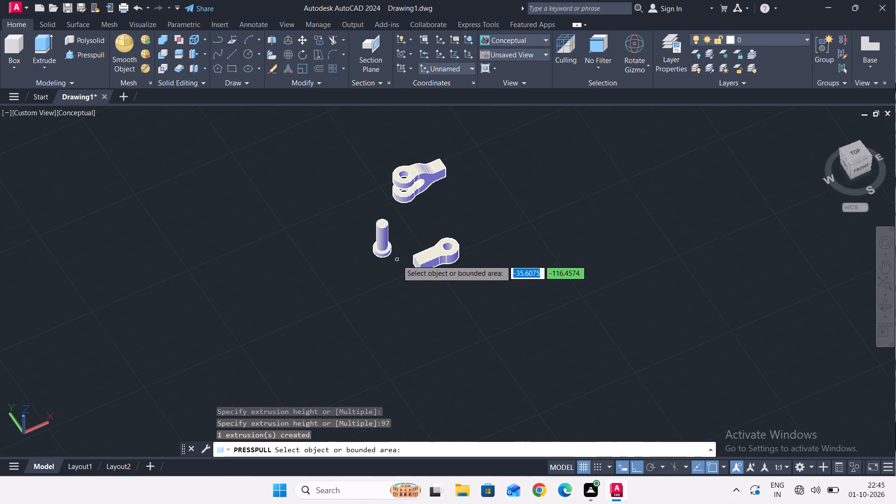
scroll(397, 254, up, 2)
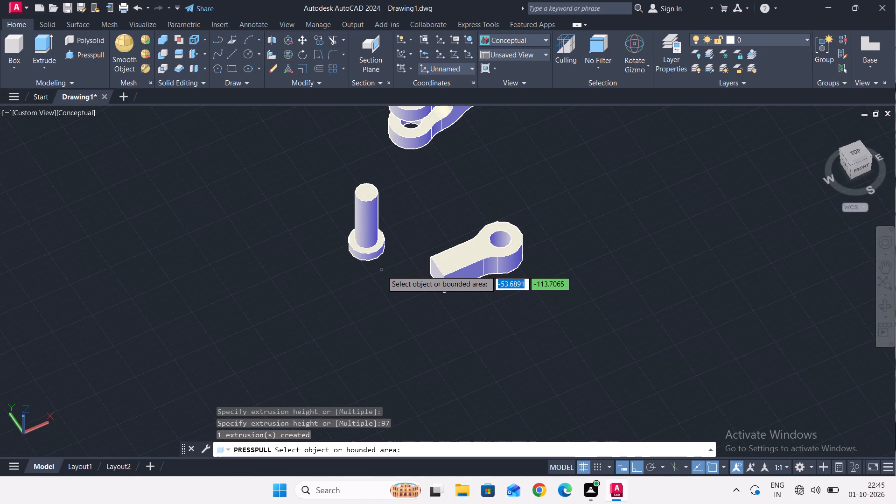
scroll(382, 277, down, 1)
scroll(379, 276, up, 4)
scroll(377, 277, down, 1)
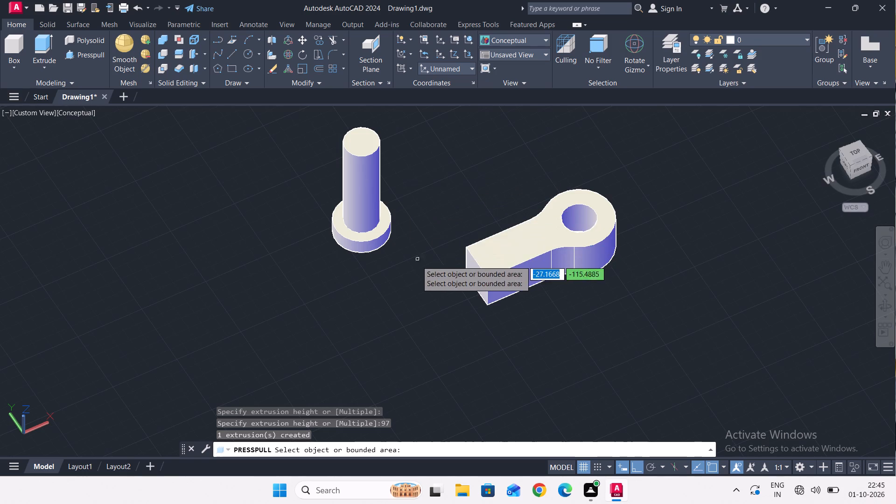
ctrl+middle_drag(405, 273, 395, 298)
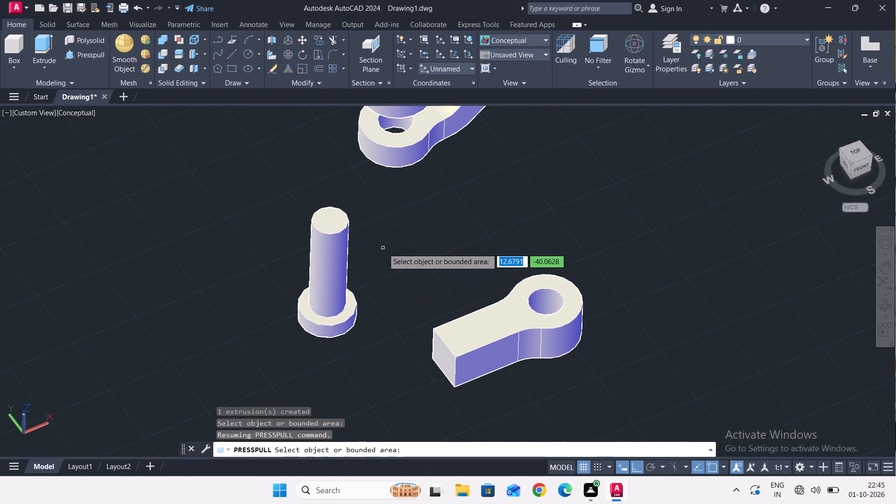
shift+middle_drag(383, 248, 370, 203)
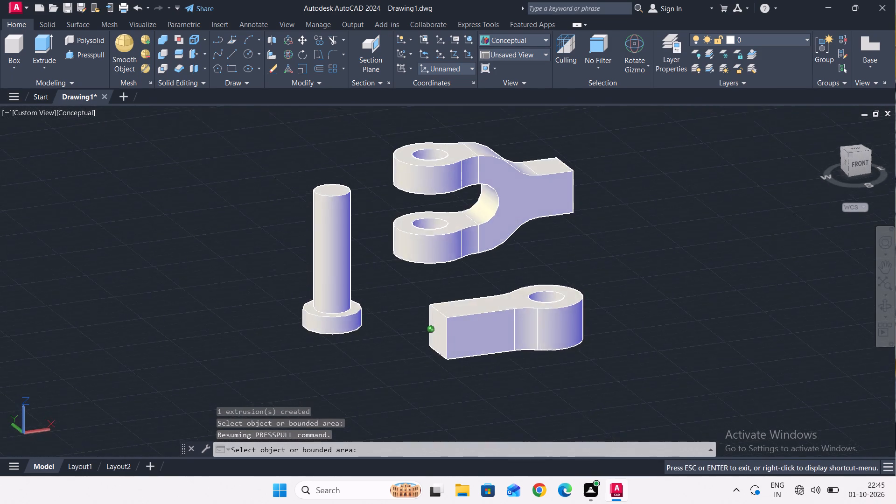
shift+middle_drag(370, 203, 366, 178)
scroll(335, 201, up, 2)
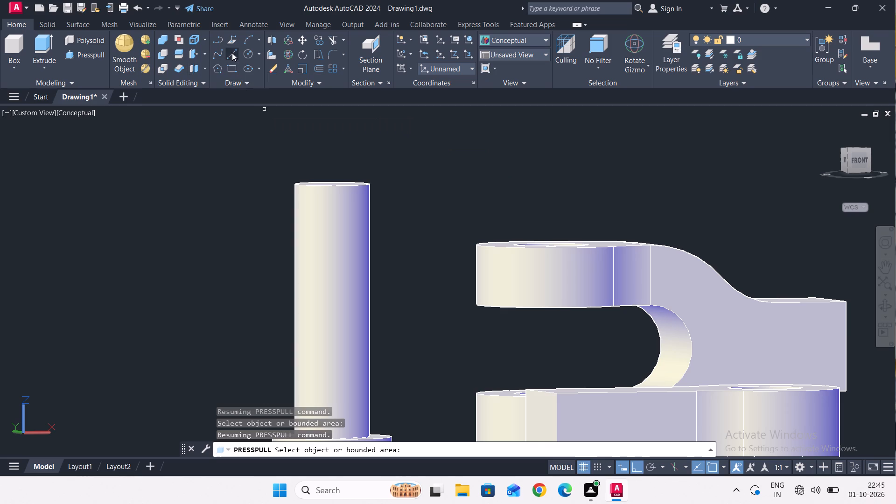
click(231, 53)
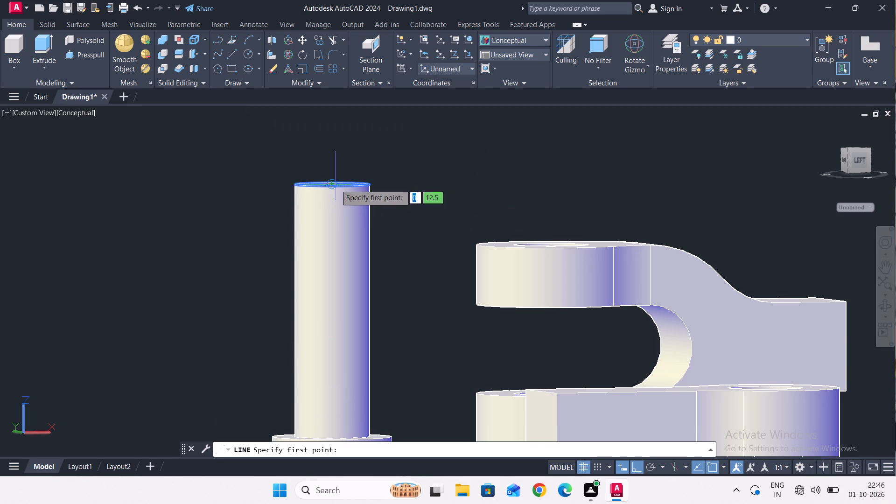
scroll(334, 183, up, 4)
double_click(333, 193)
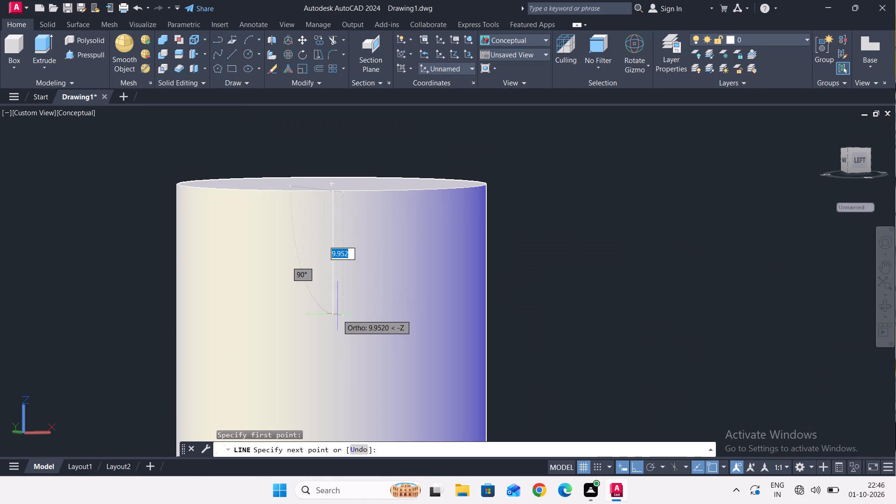
text(10)
key(Return)
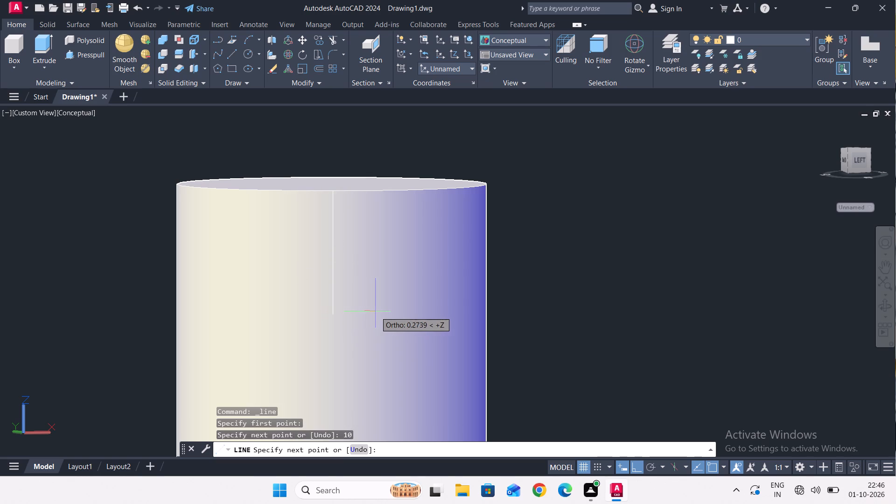
key(Escape)
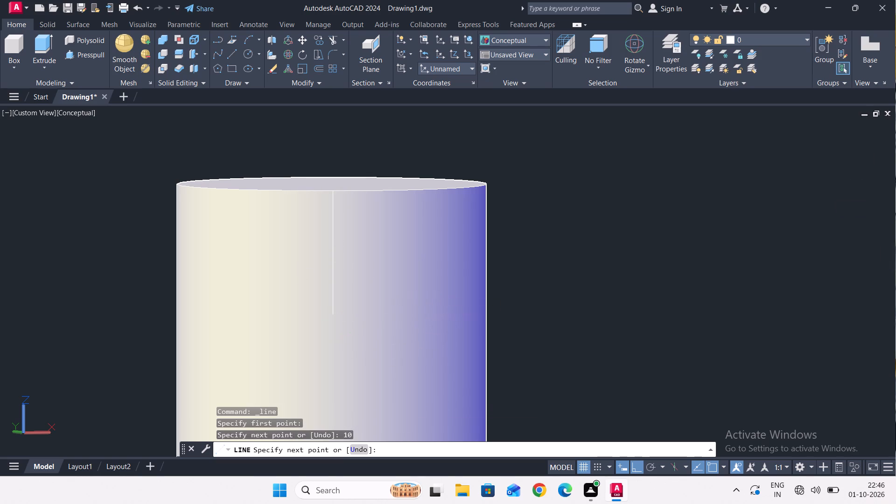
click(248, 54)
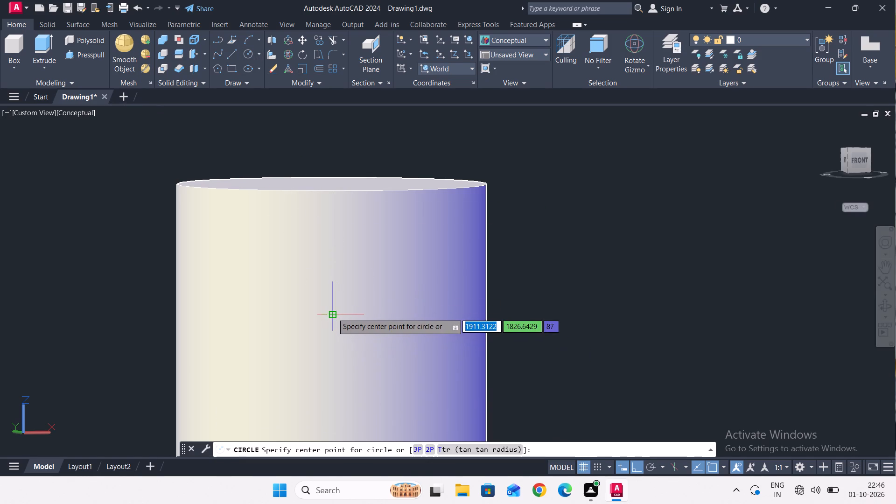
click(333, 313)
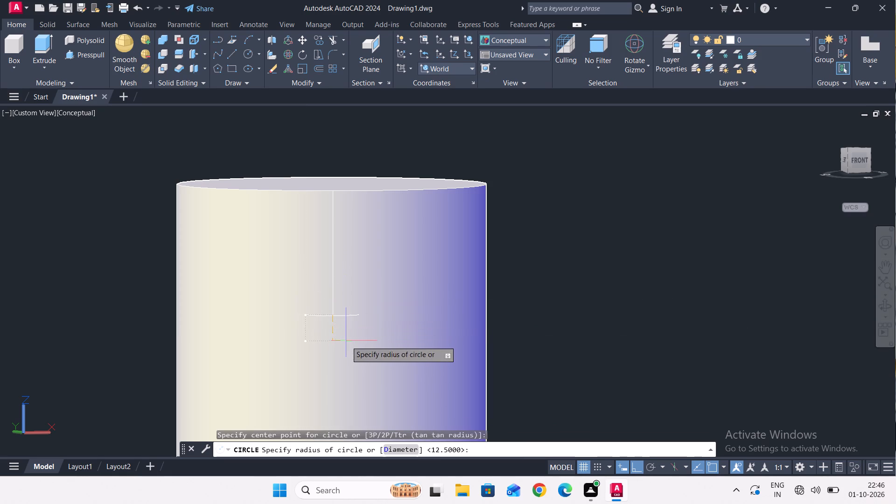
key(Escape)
Draw a circle of radius 3 centred on the lower end of the 10-long vertical line on the pin's side.
scroll(386, 323, down, 2)
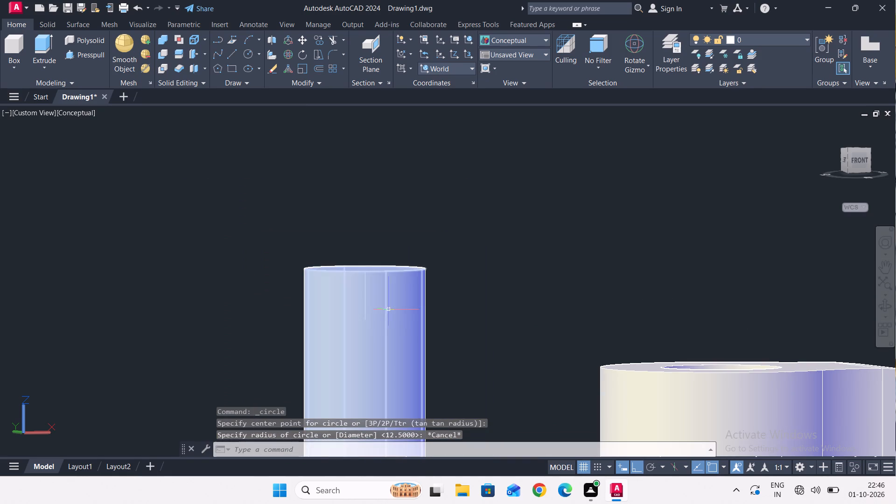
scroll(441, 321, down, 2)
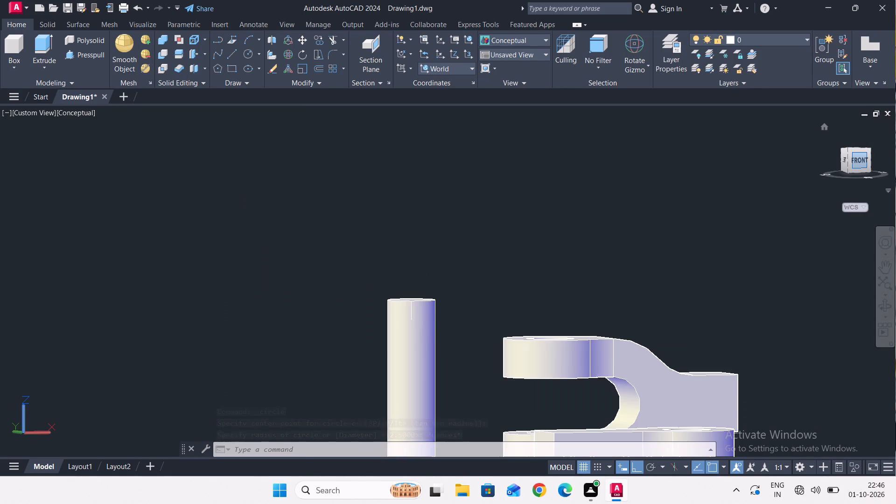
scroll(857, 143, down, 2)
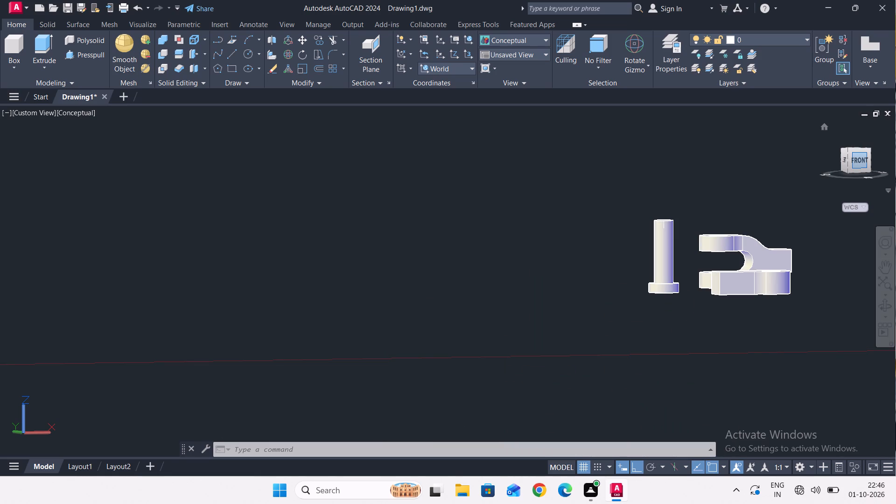
click(861, 156)
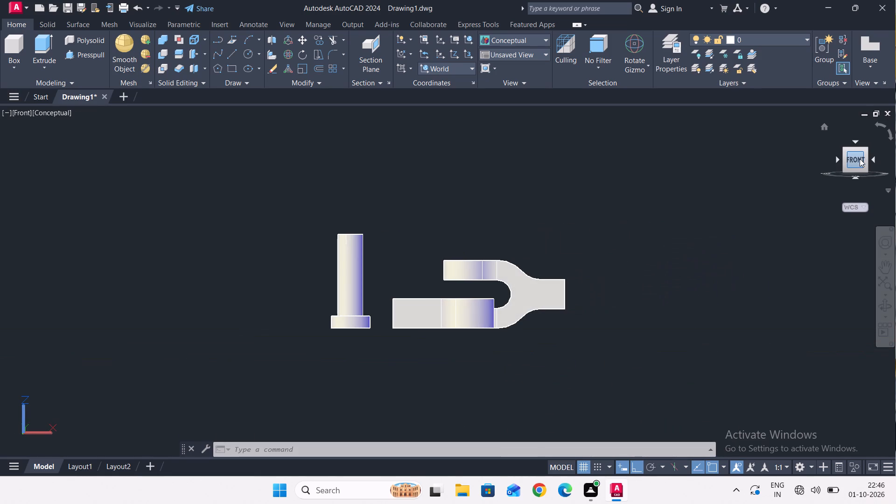
scroll(364, 251, up, 2)
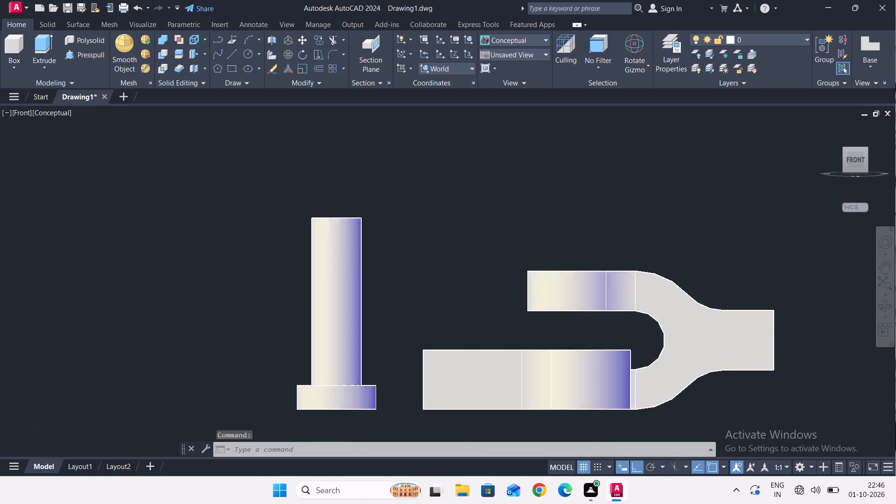
scroll(364, 250, up, 2)
scroll(292, 224, up, 3)
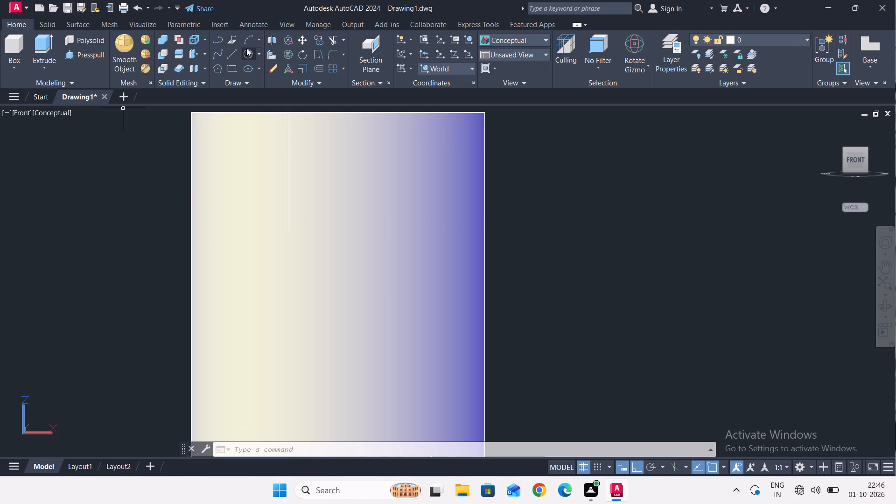
click(252, 54)
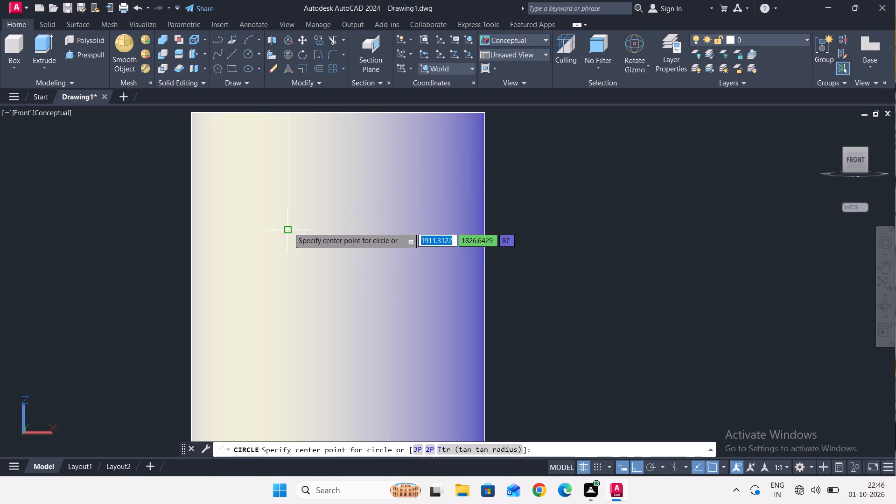
click(289, 231)
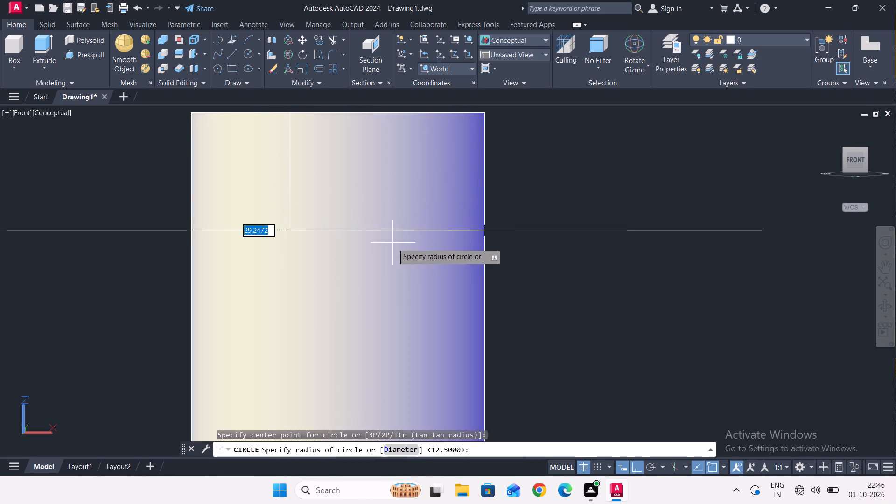
scroll(393, 244, down, 2)
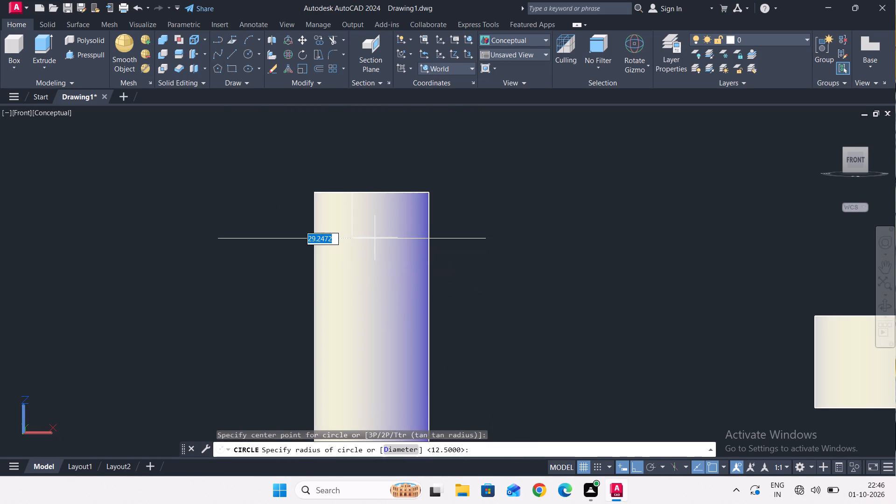
scroll(375, 237, up, 2)
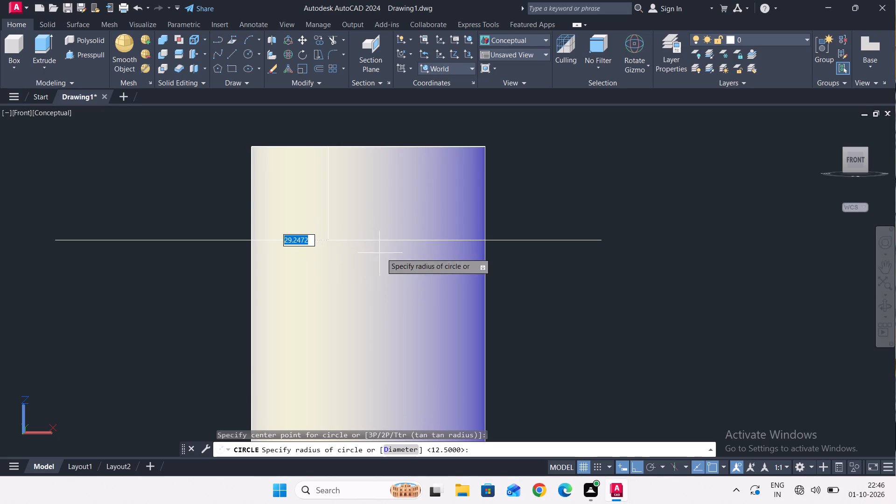
shift+middle_drag(415, 246, 397, 350)
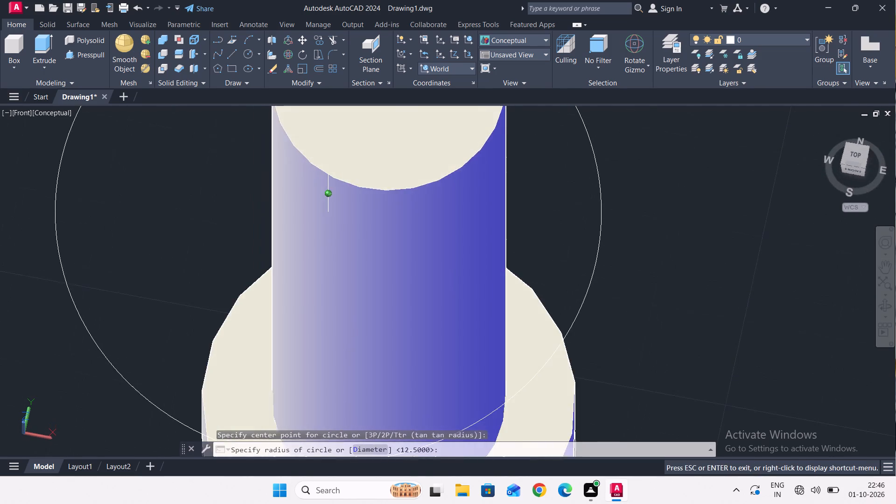
shift+middle_drag(397, 350, 405, 371)
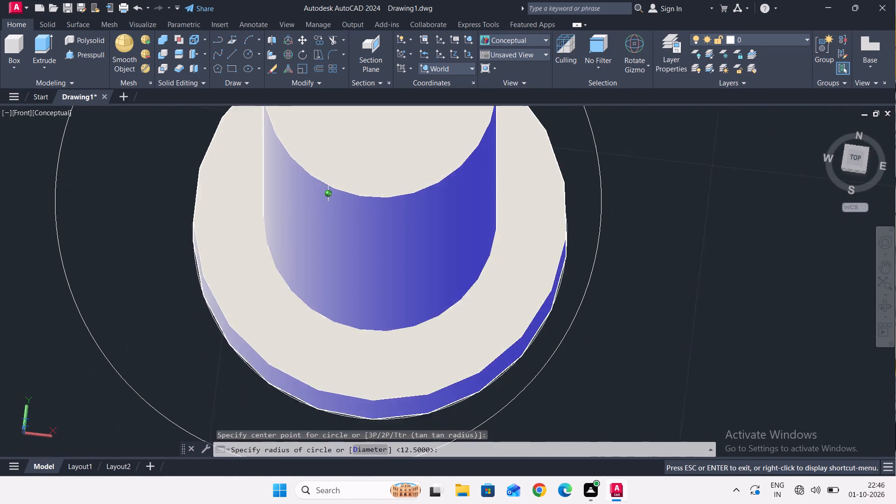
shift+middle_drag(405, 371, 622, 292)
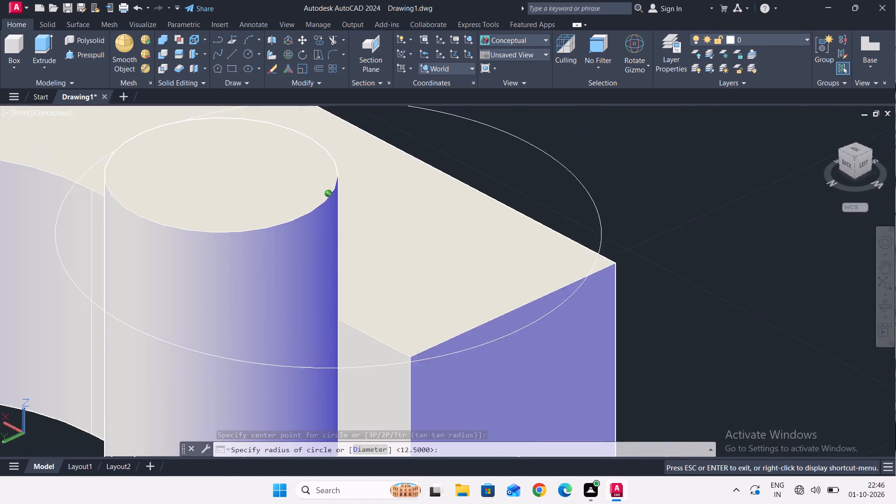
shift+middle_drag(622, 292, 432, 320)
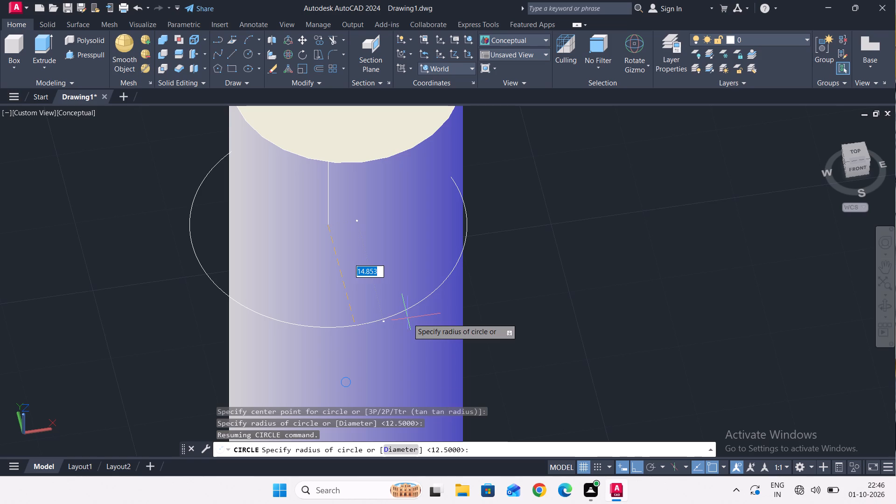
key(3)
key(Return)
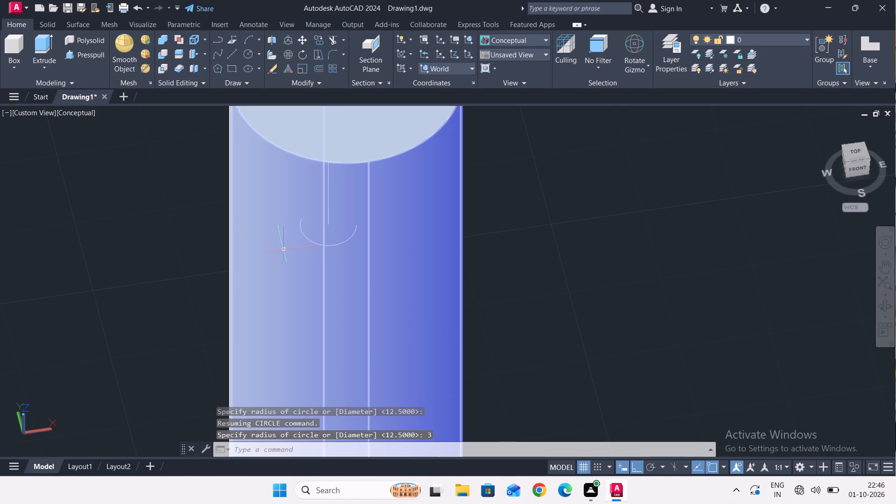
right_click(316, 245)
key(Escape)
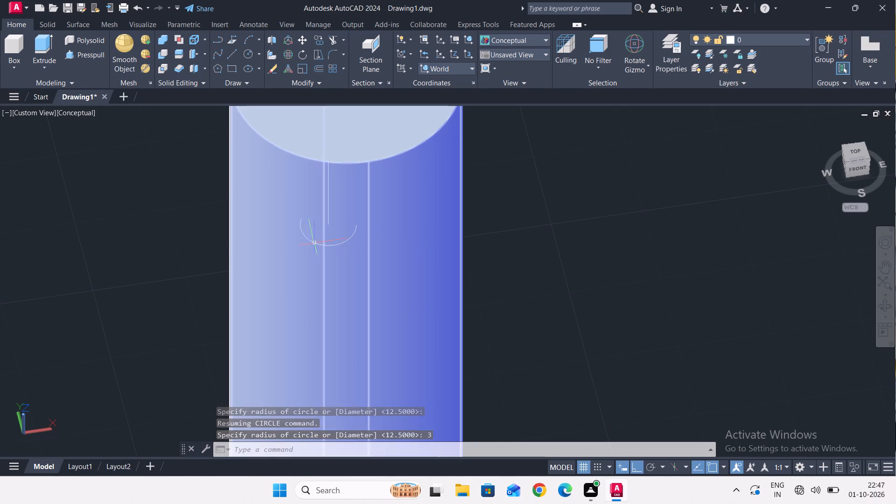
right_click(315, 243)
key(Escape)
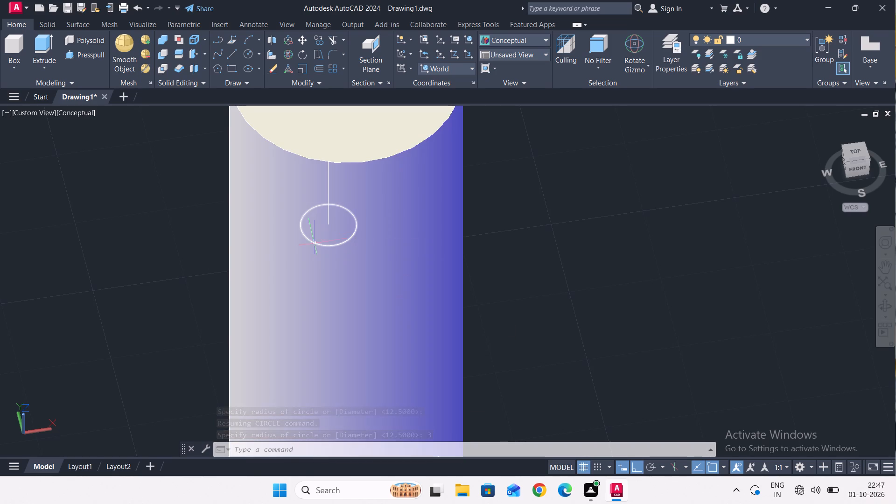
Rotate the radius-3 circle about its X axis by about 287 degrees with the rotate gizmo.
click(645, 46)
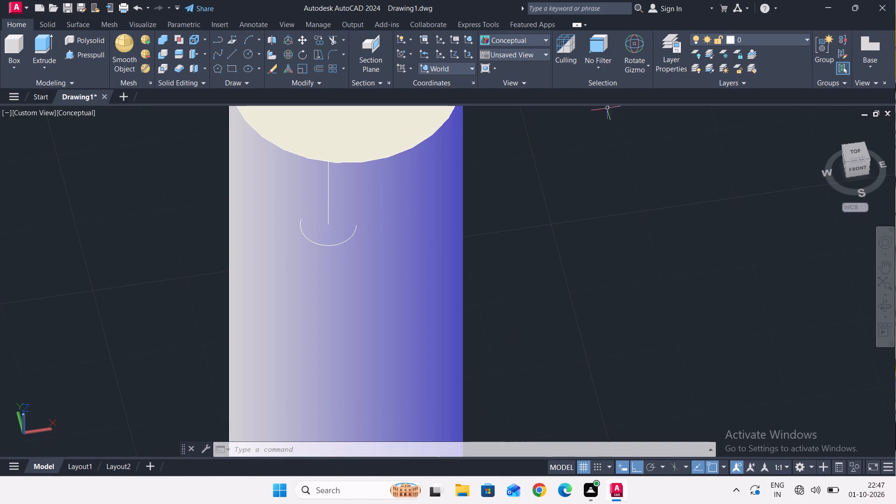
click(335, 244)
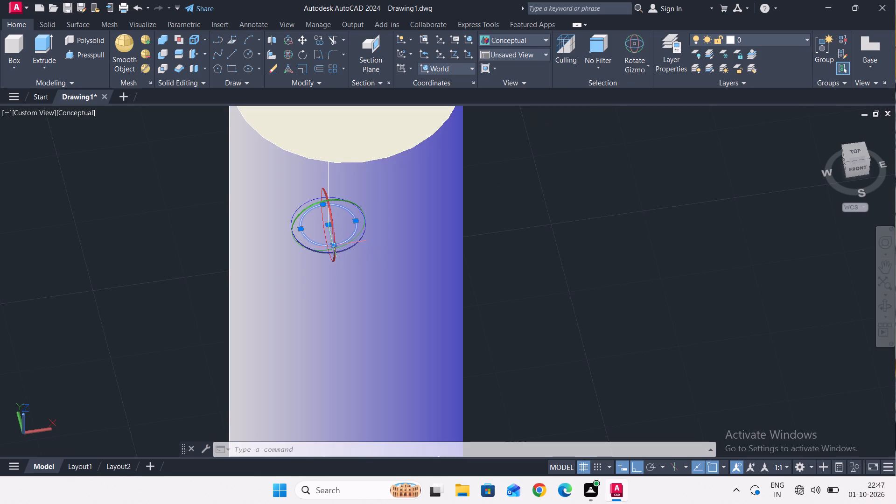
click(329, 204)
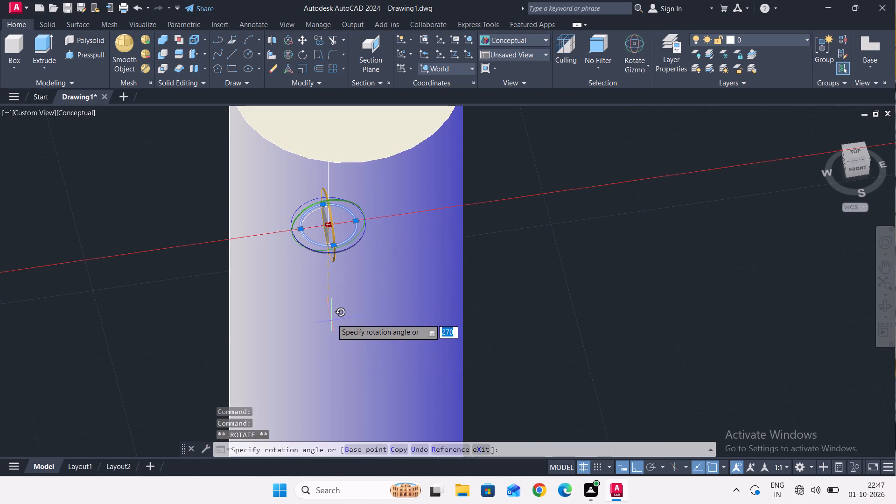
scroll(332, 318, up, 3)
scroll(331, 295, down, 2)
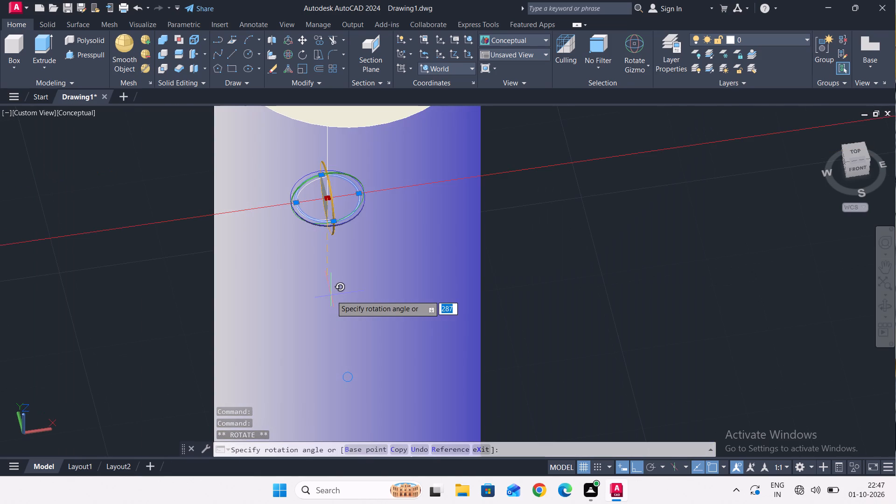
click(331, 295)
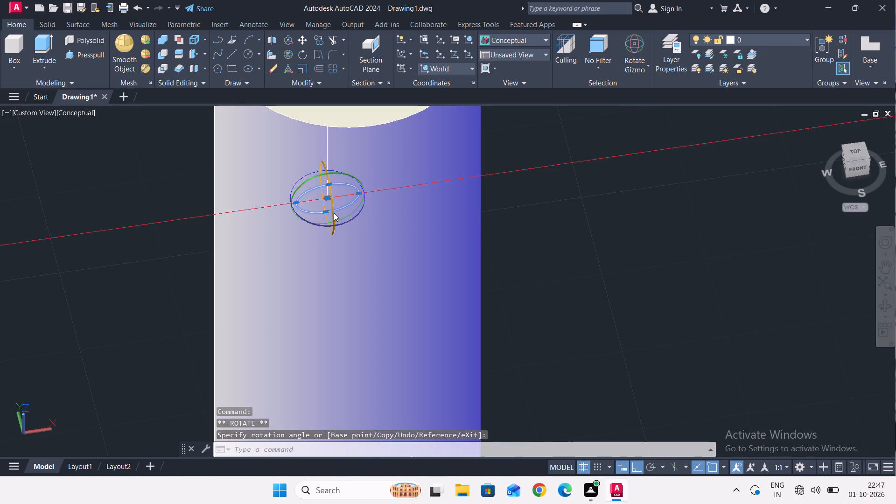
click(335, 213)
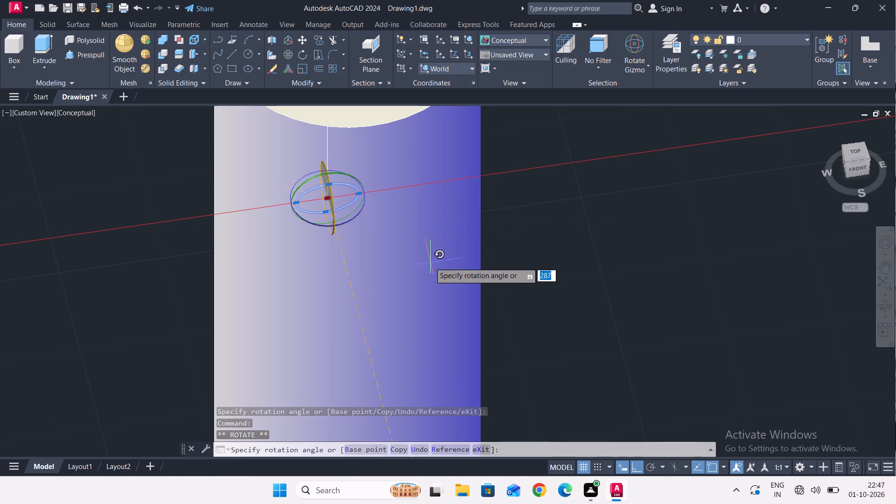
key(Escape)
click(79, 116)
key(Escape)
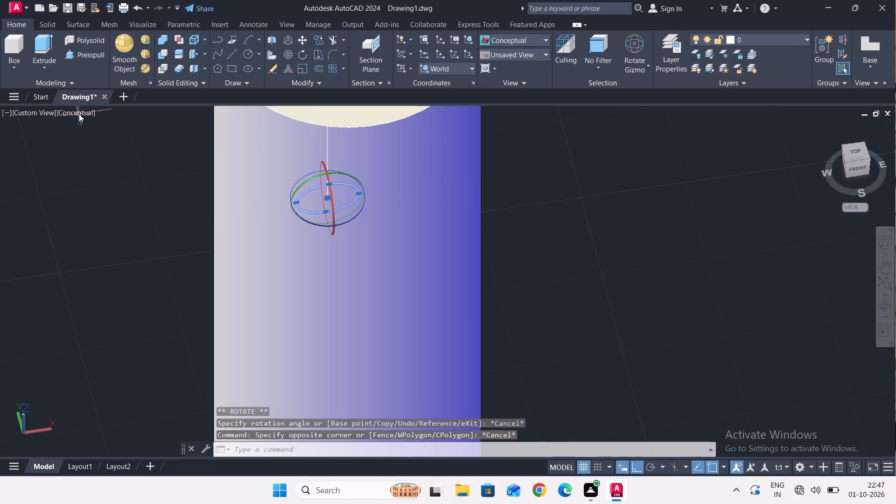
Change the viewport's visual style to 2D Wireframe.
click(79, 114)
click(108, 145)
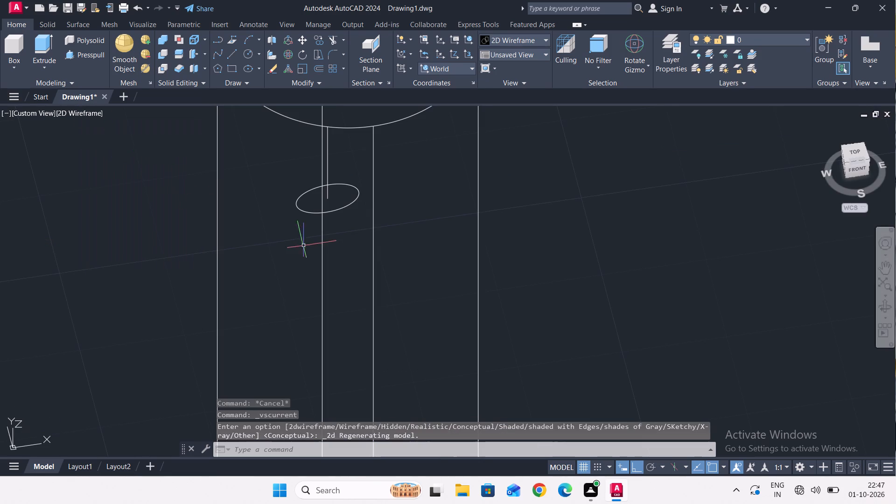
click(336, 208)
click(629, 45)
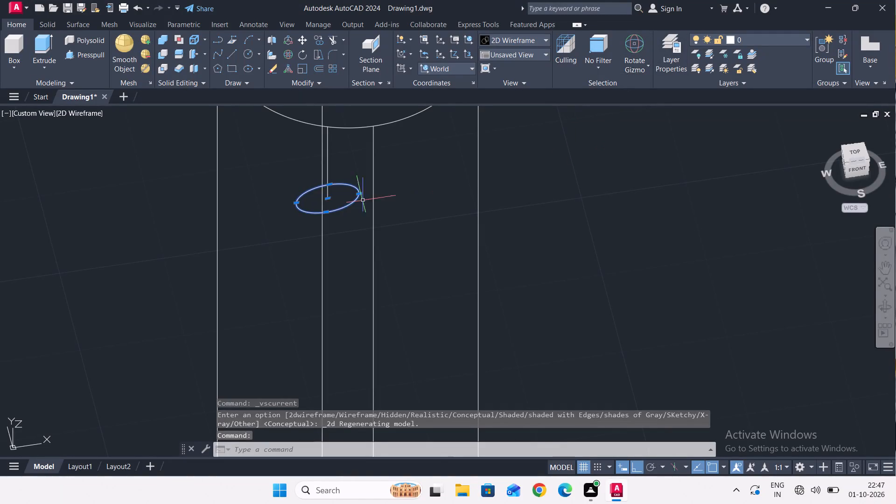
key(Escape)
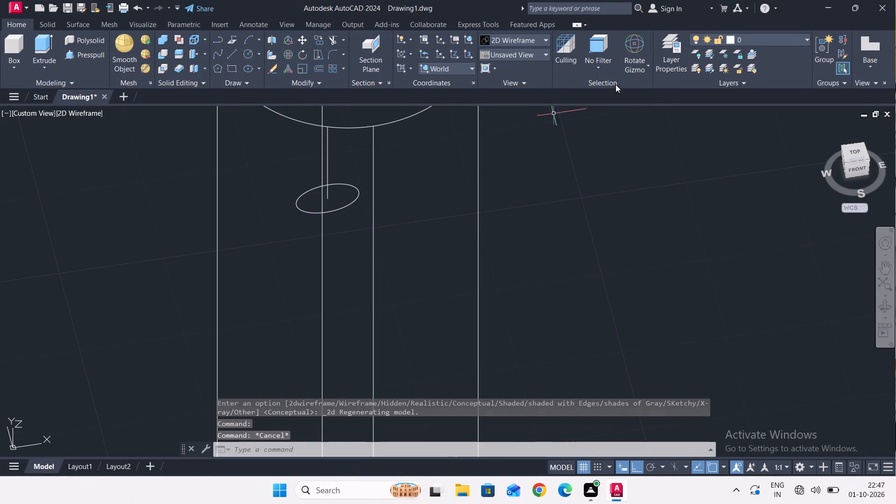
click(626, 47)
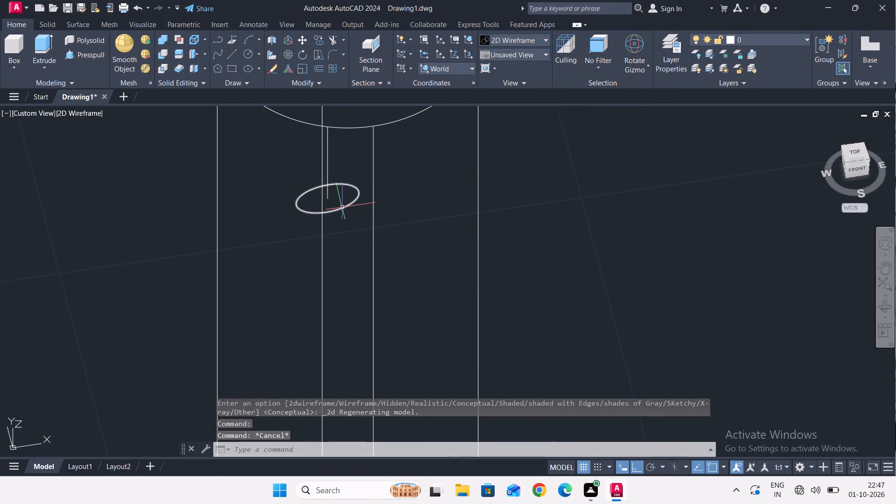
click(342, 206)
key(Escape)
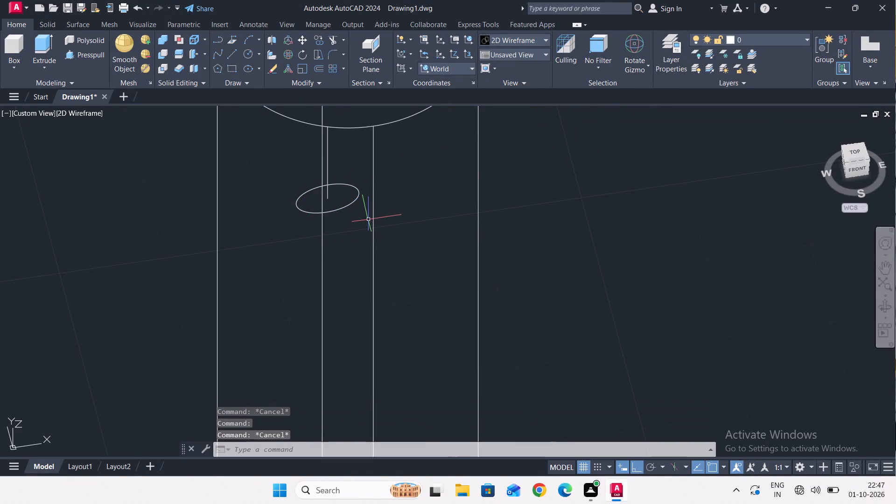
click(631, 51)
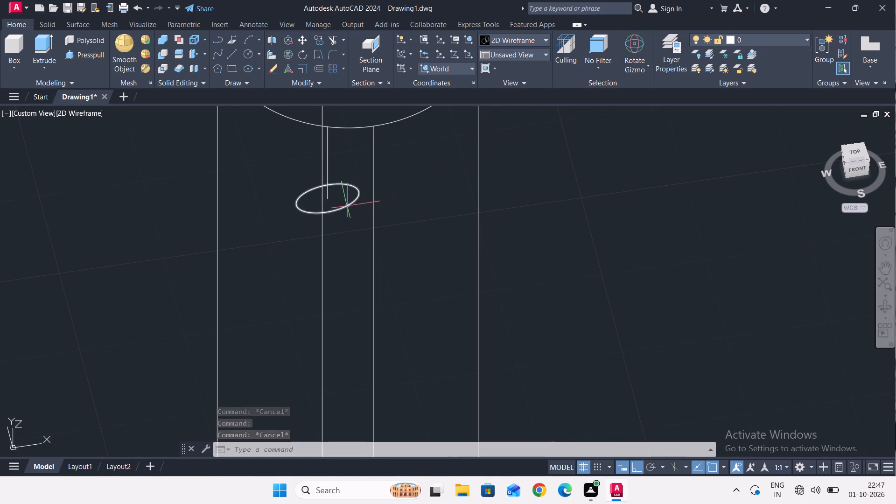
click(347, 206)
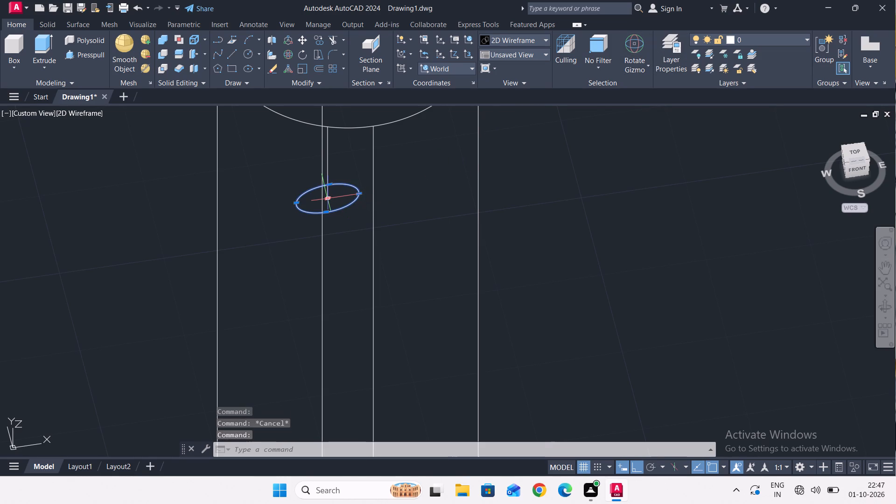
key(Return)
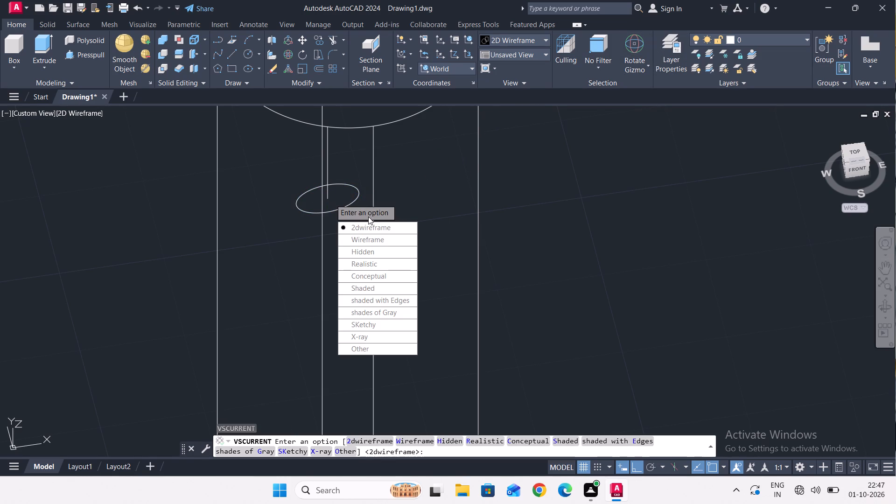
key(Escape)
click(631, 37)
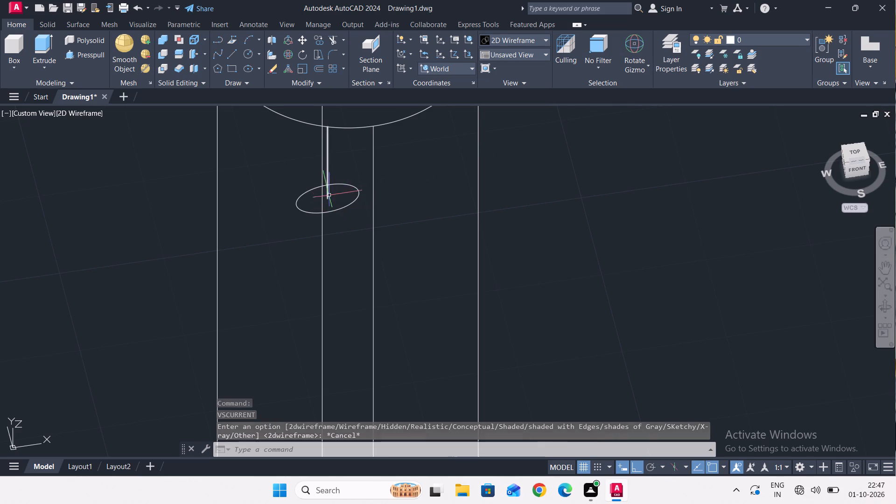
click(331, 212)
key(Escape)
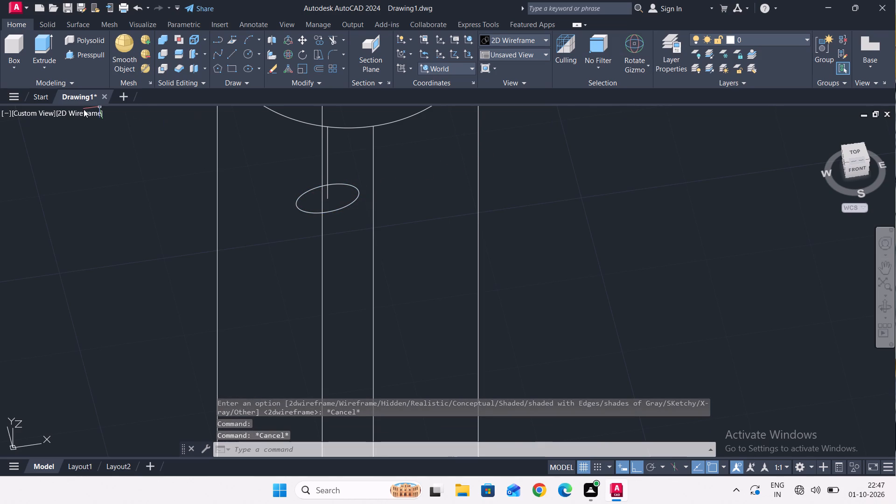
Change the viewport's visual style to Conceptual.
click(84, 109)
click(120, 153)
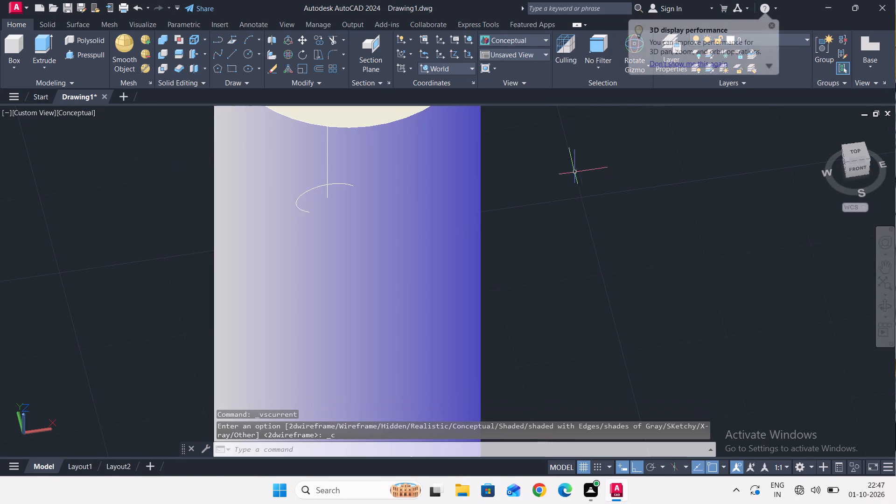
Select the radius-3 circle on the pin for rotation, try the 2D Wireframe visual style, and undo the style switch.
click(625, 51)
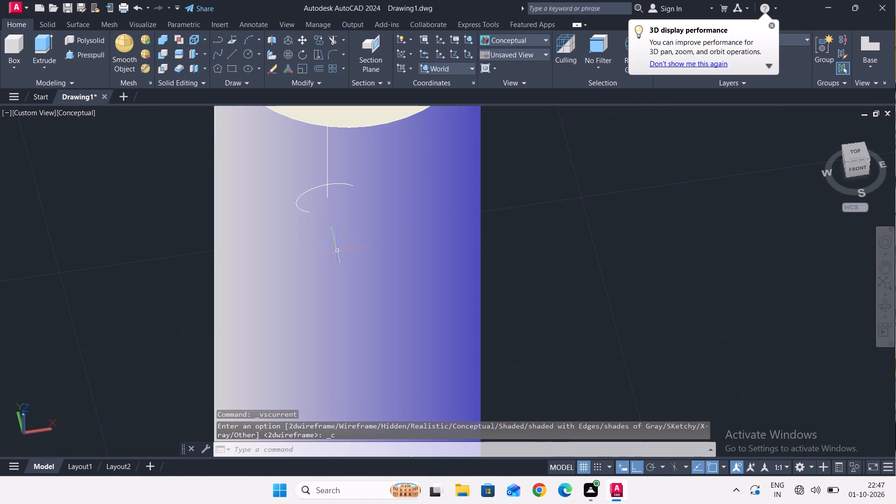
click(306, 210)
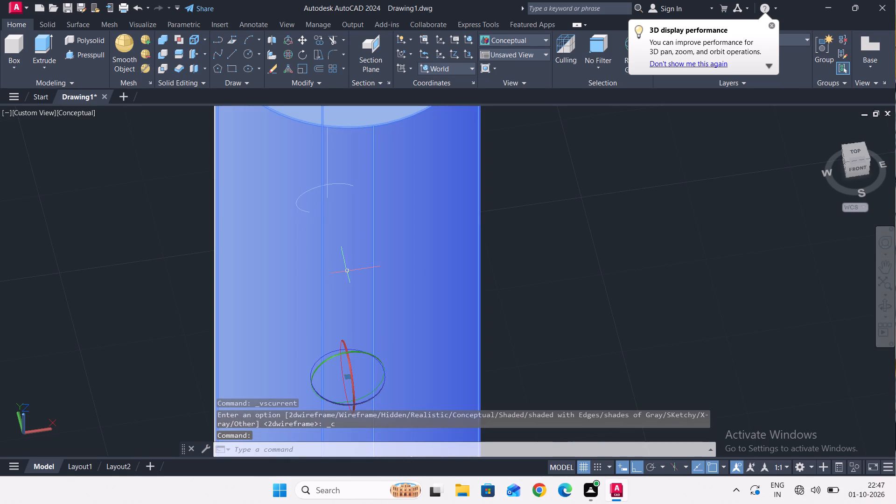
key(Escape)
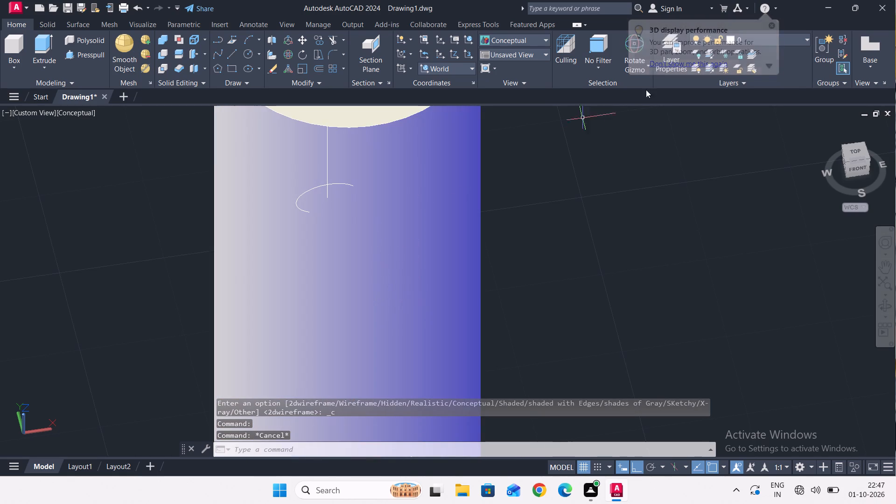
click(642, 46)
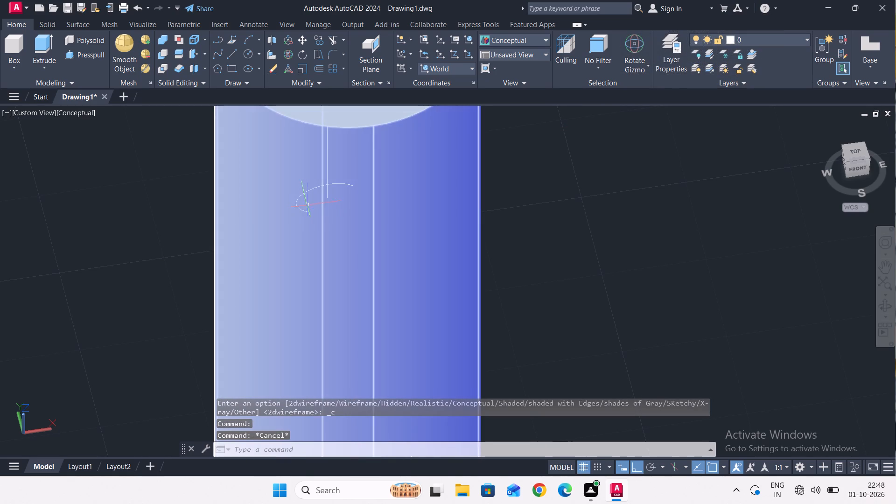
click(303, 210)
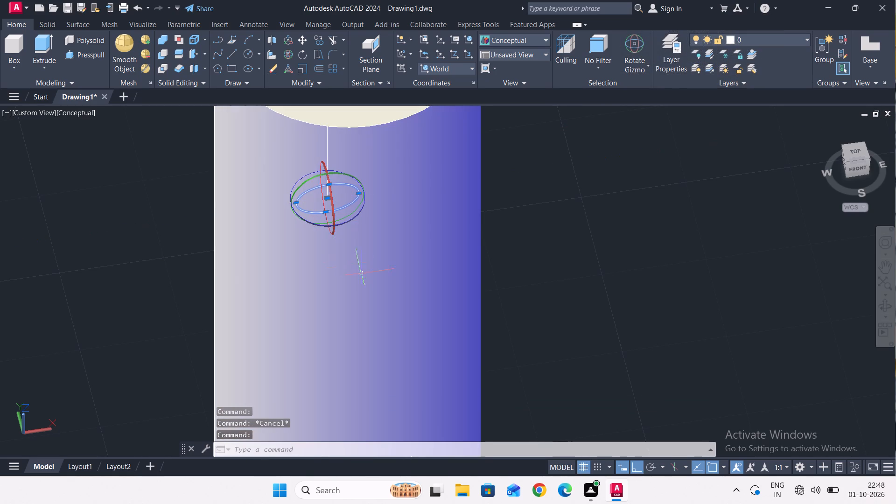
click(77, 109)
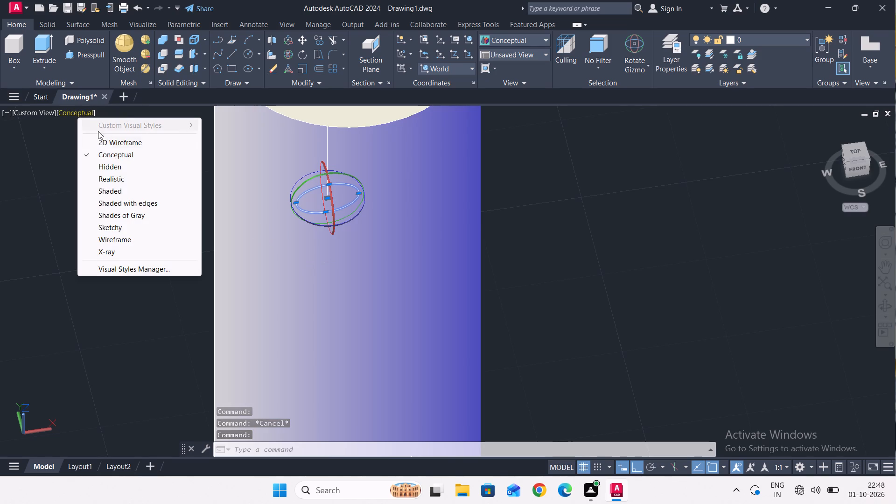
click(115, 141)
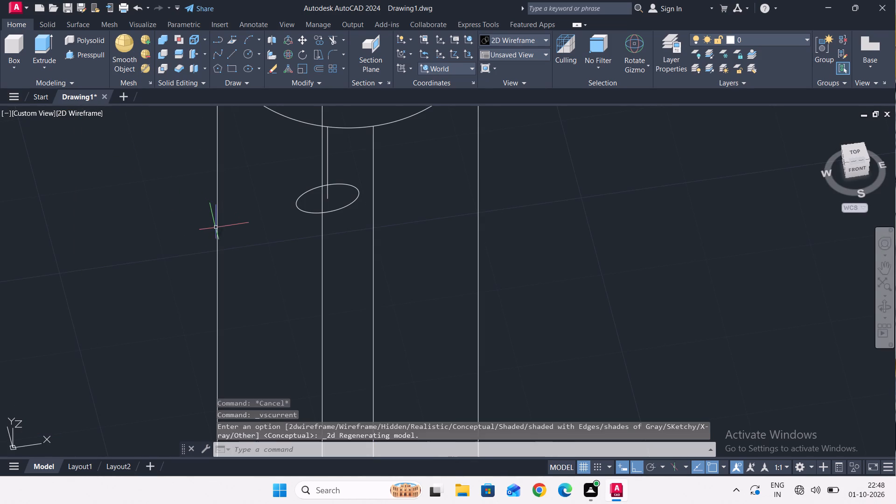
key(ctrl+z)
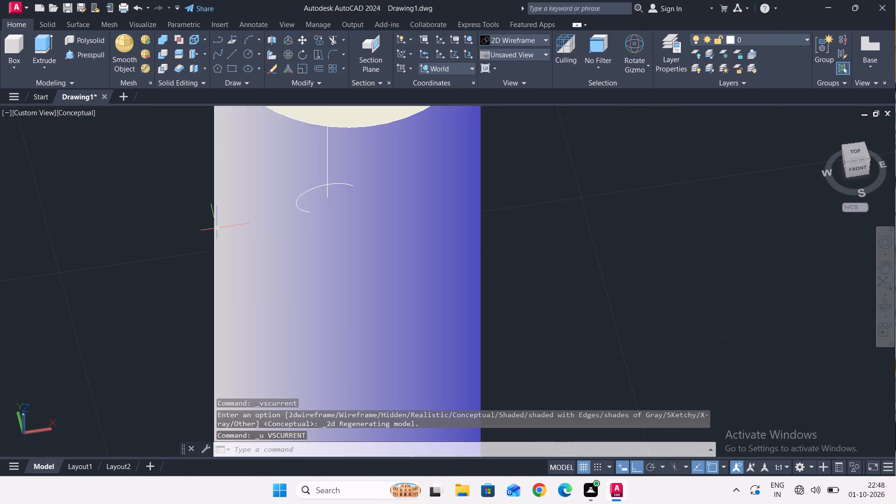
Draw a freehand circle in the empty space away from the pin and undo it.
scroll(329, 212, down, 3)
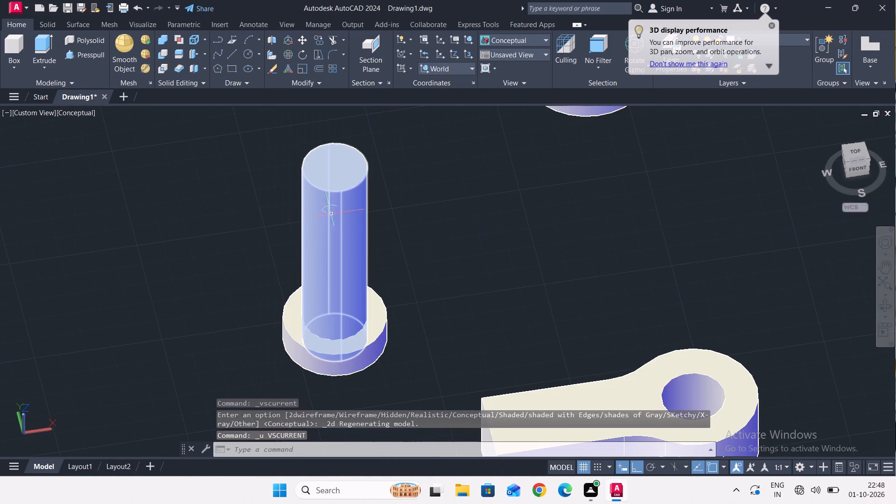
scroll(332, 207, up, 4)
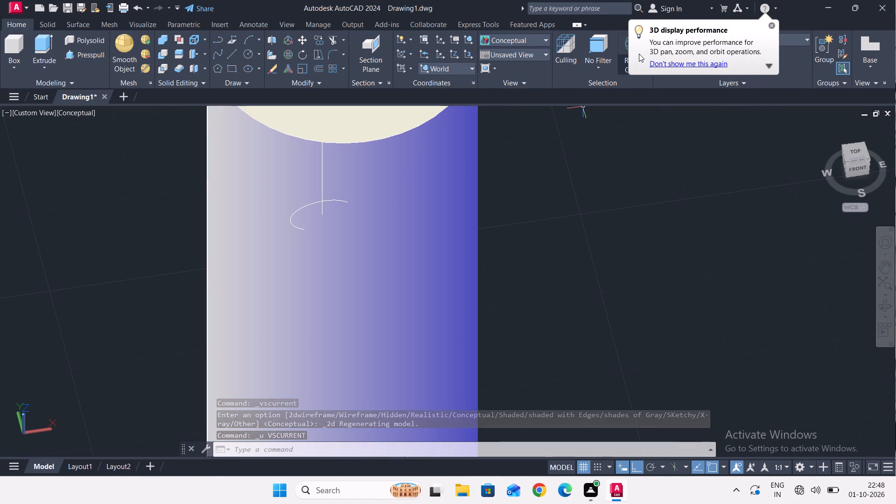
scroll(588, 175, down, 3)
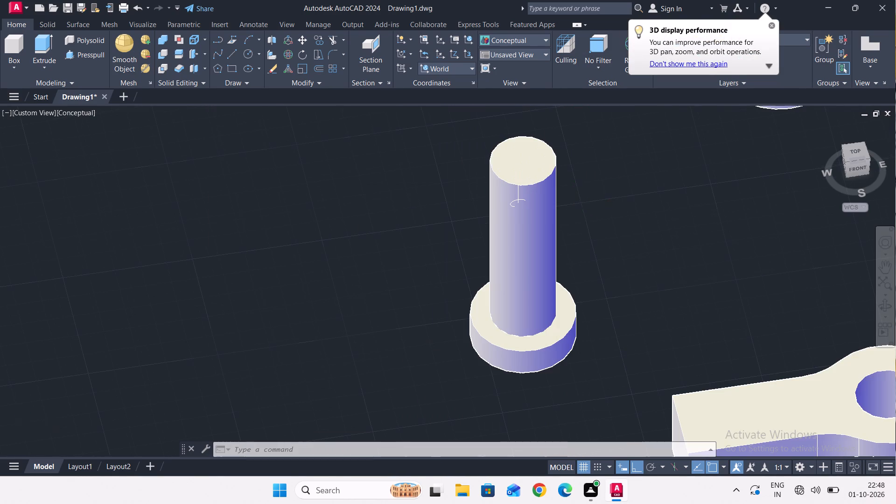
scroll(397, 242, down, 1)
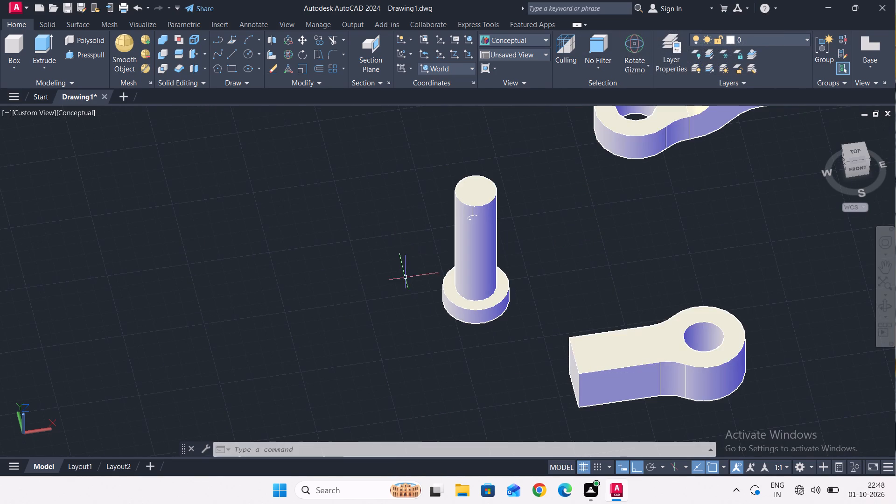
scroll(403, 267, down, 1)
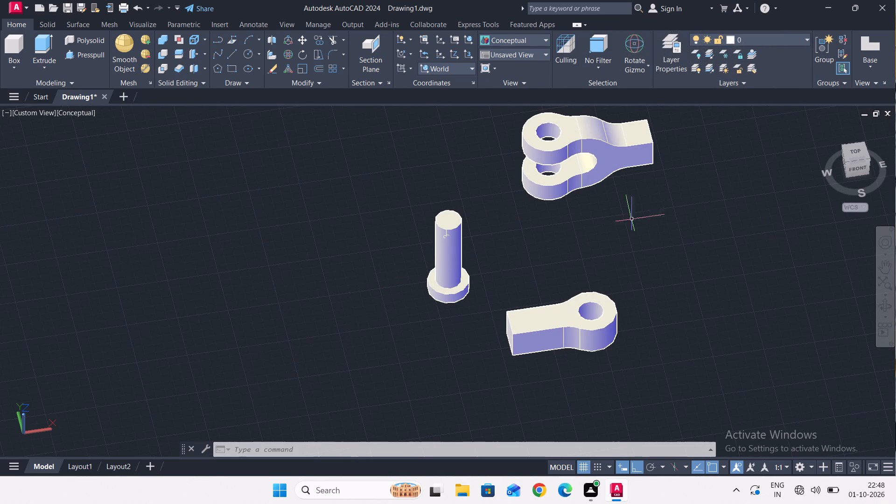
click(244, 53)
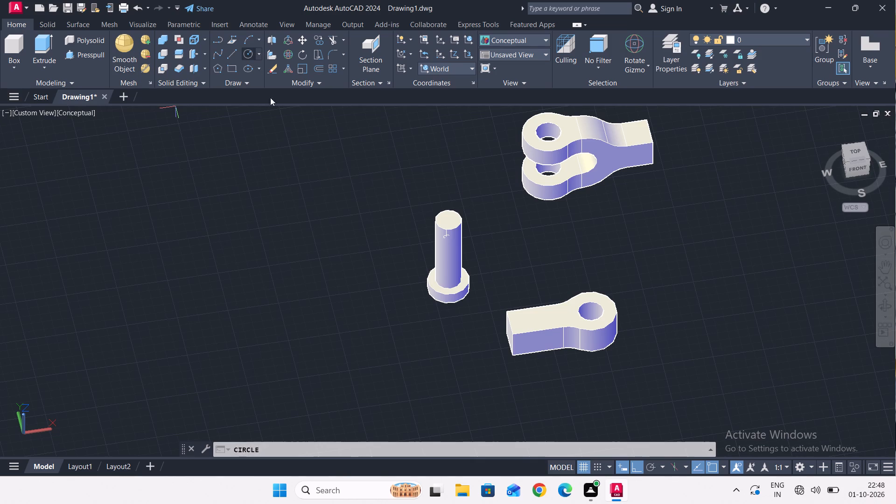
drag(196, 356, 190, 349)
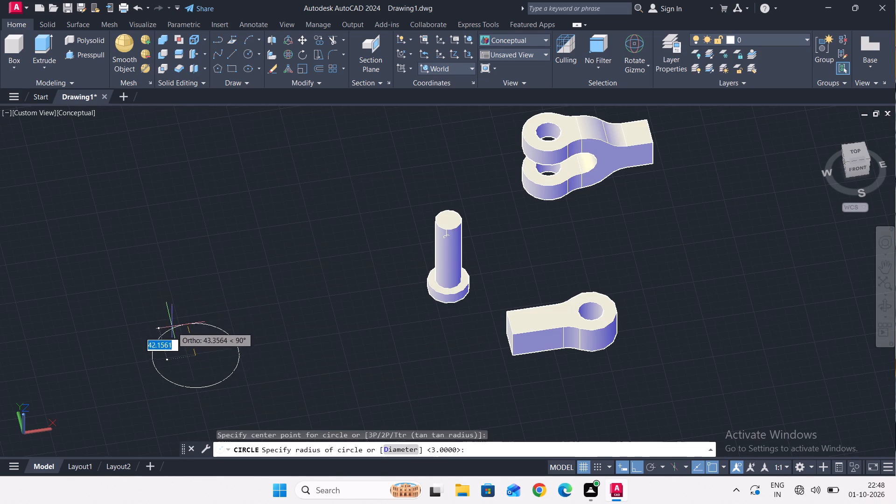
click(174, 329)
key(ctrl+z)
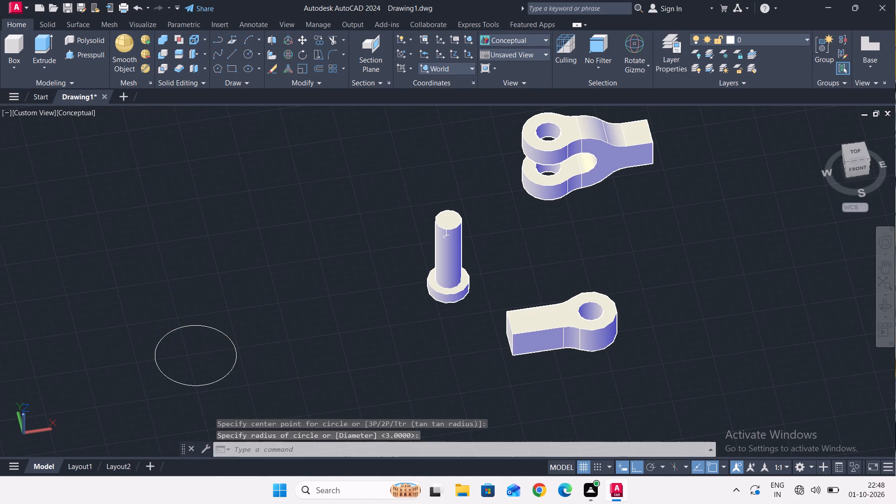
Draw a circle of radius 3 in the empty space away from the pin.
click(246, 54)
click(221, 352)
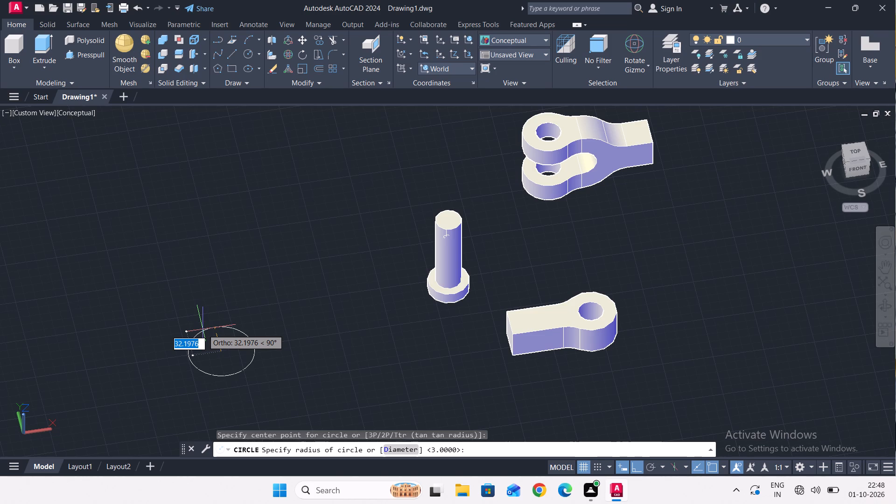
key(3)
key(Return)
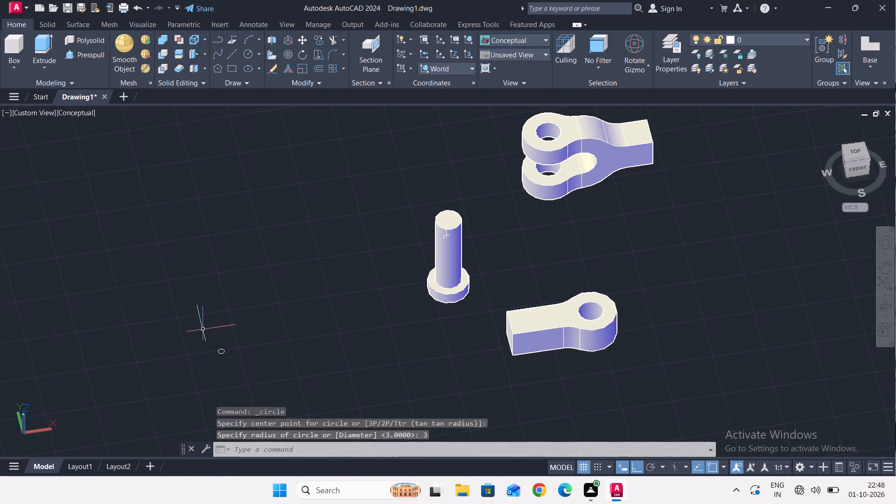
Rotate the separate radius-3 circle 90° about its X axis with the Rotate gizmo so it stands upright.
click(639, 40)
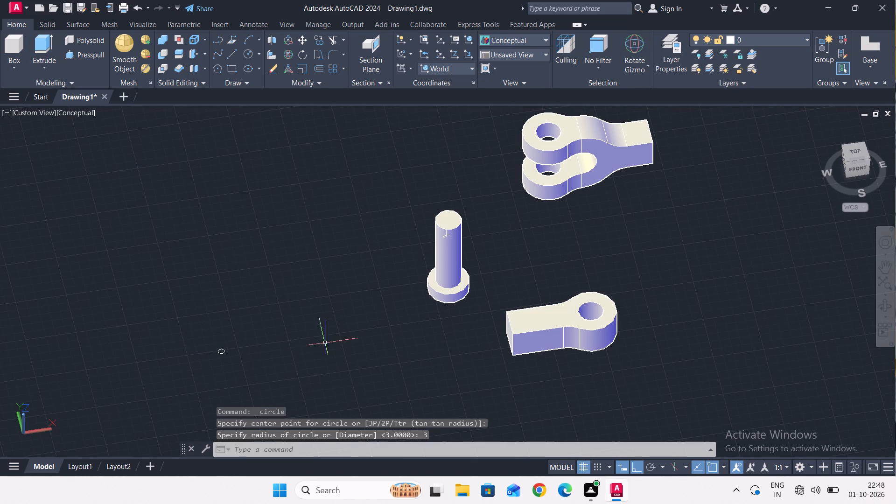
click(221, 354)
scroll(224, 351, up, 5)
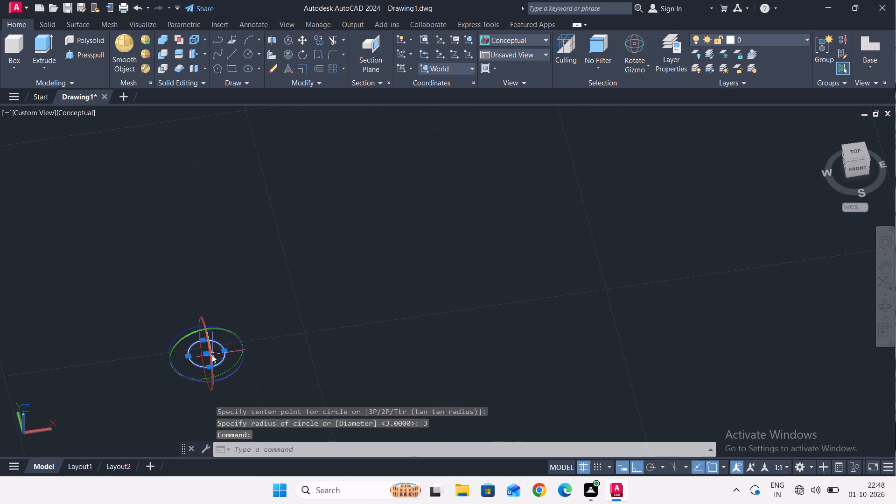
scroll(212, 355, up, 3)
scroll(215, 357, down, 2)
scroll(217, 360, up, 3)
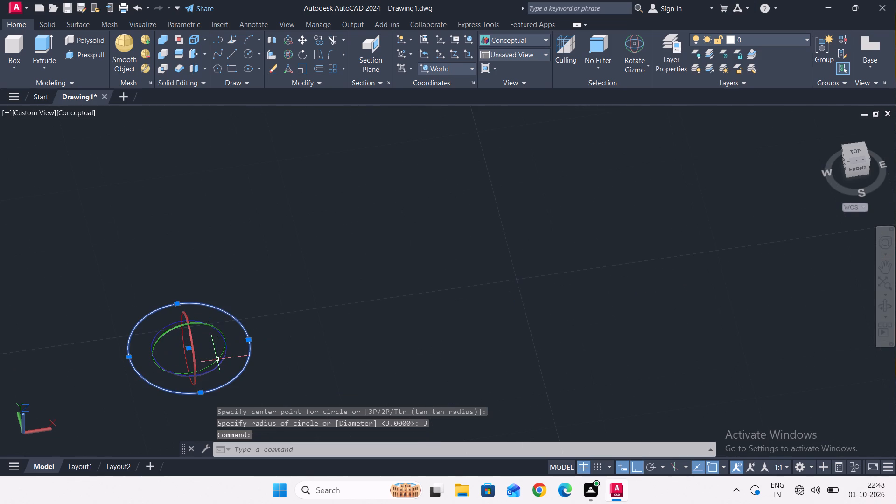
click(192, 344)
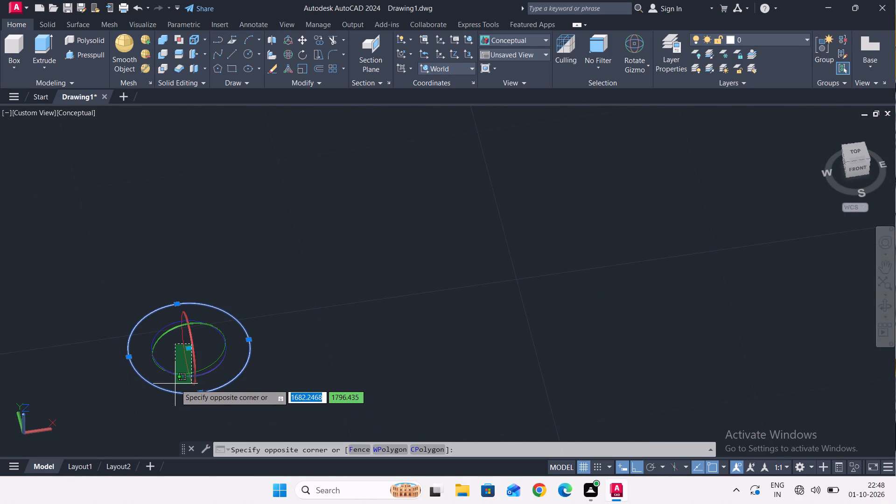
key(Escape)
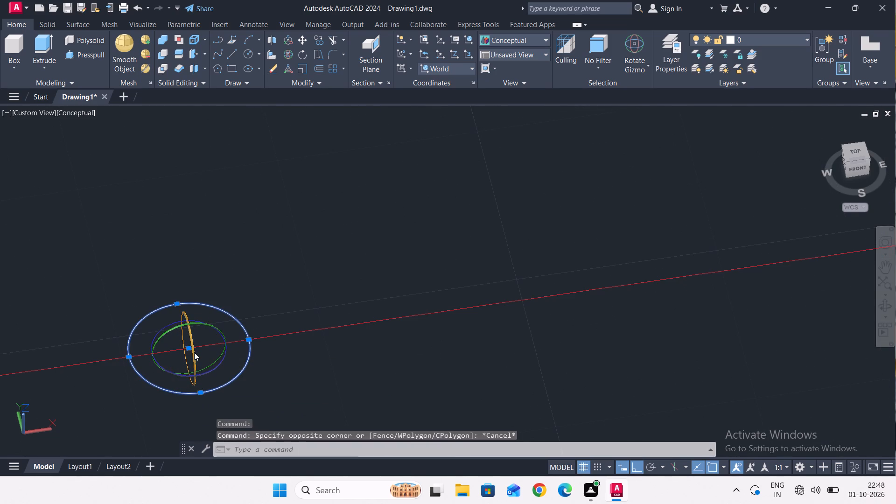
click(194, 352)
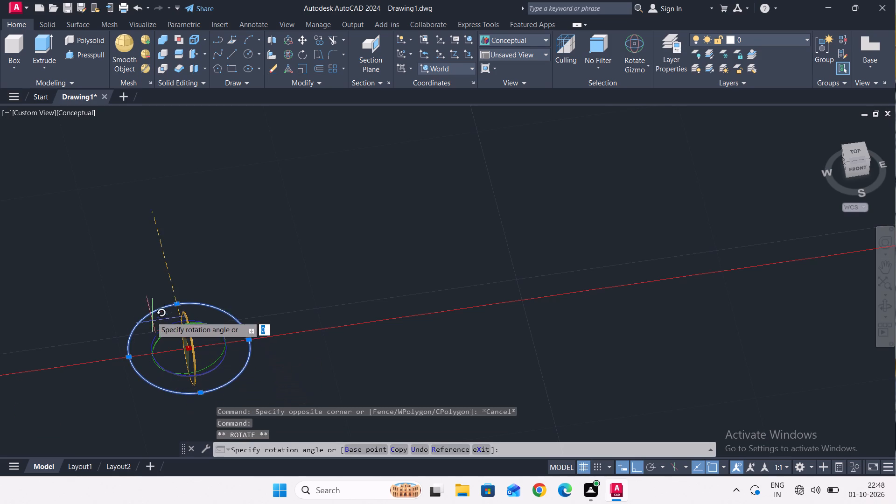
scroll(247, 344, down, 2)
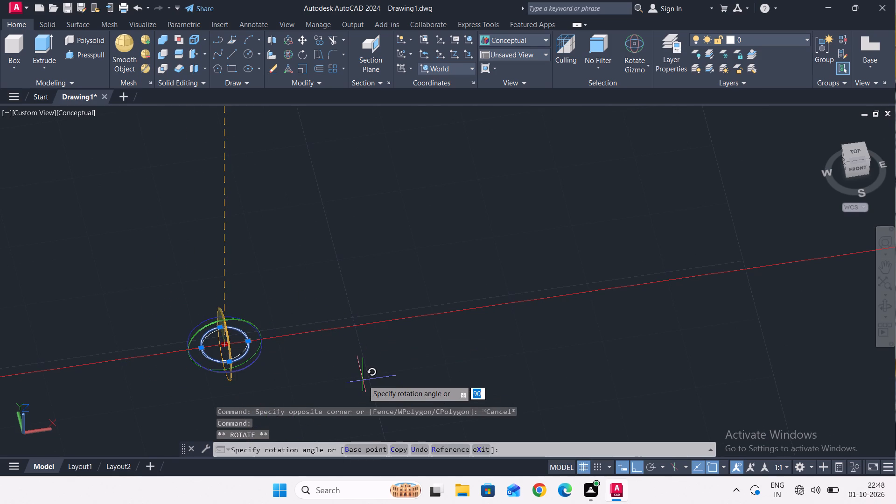
key(F8)
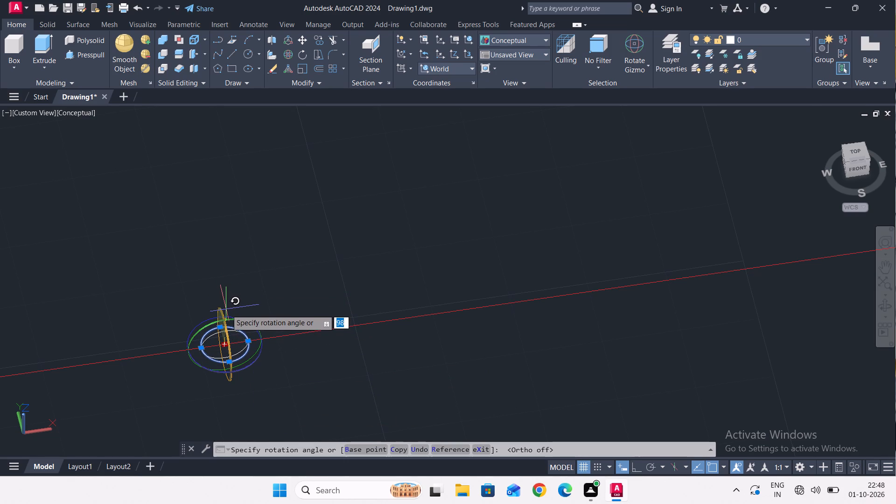
scroll(226, 310, up, 3)
scroll(224, 311, down, 2)
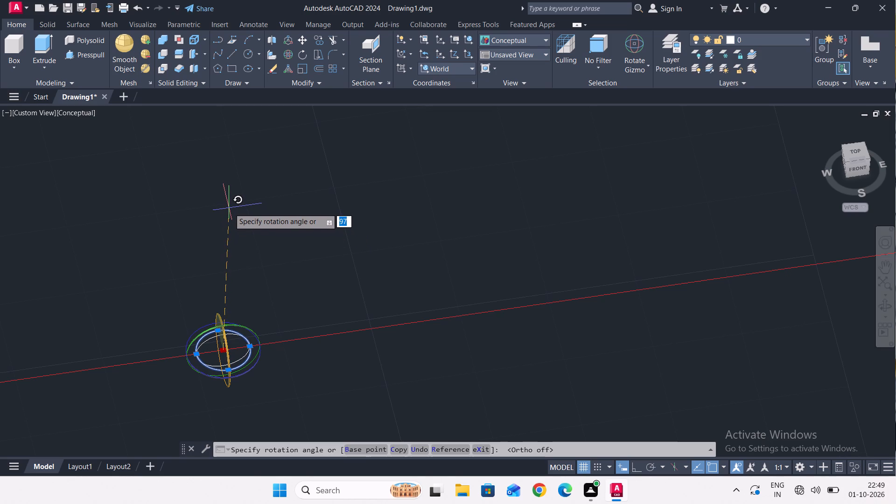
text(90)
key(Return)
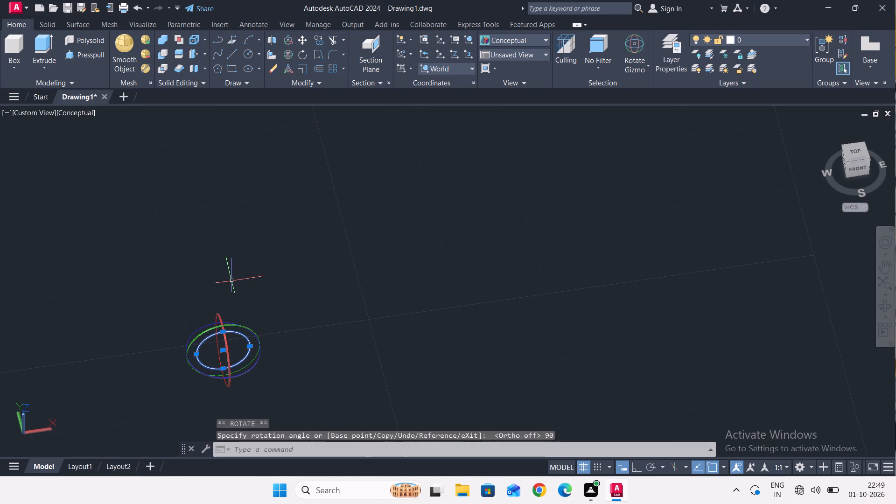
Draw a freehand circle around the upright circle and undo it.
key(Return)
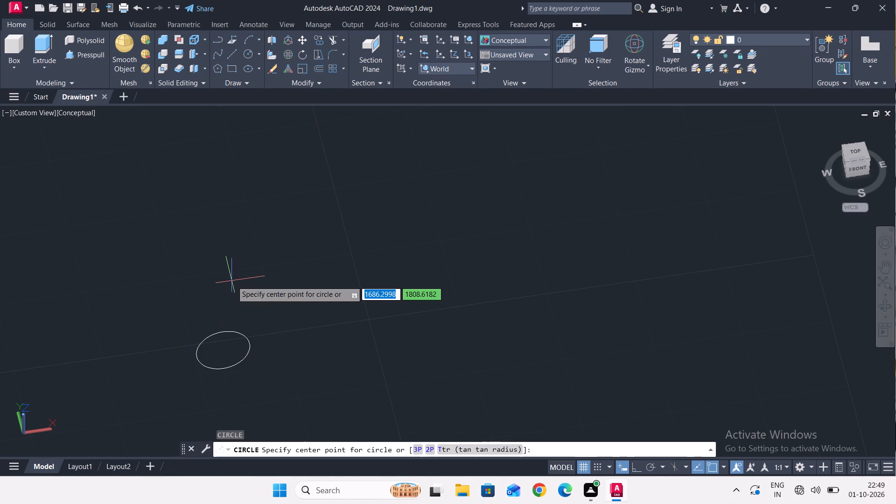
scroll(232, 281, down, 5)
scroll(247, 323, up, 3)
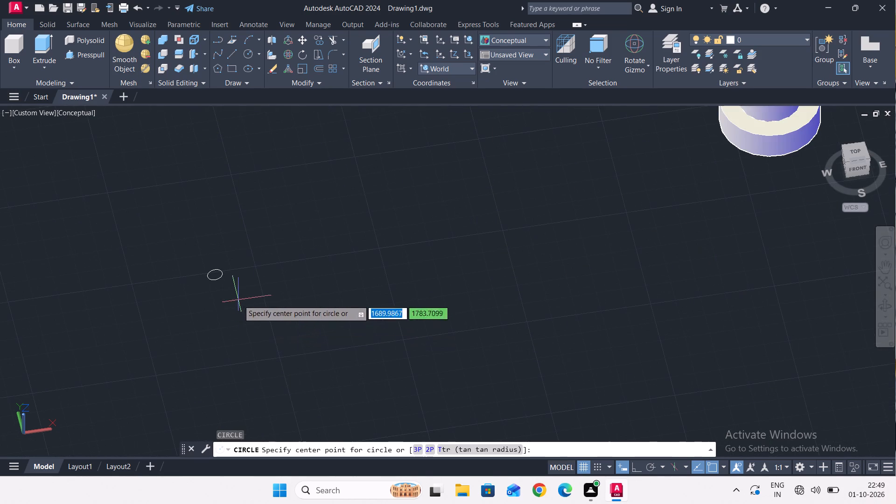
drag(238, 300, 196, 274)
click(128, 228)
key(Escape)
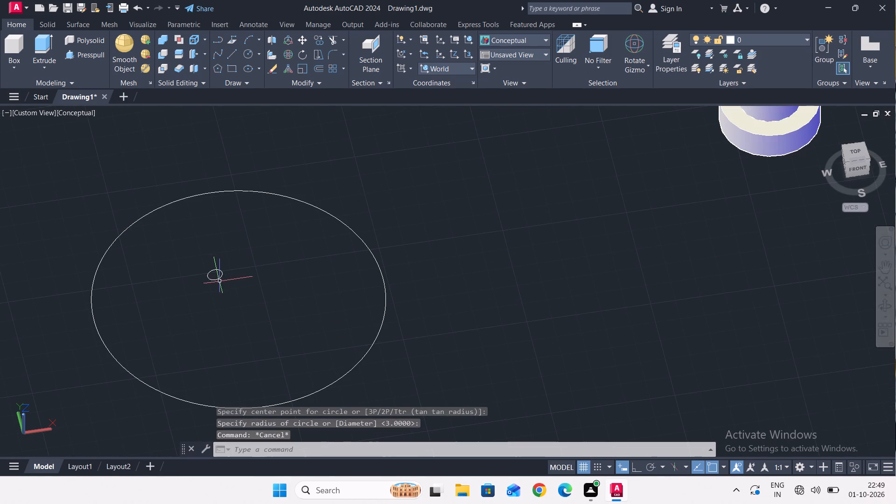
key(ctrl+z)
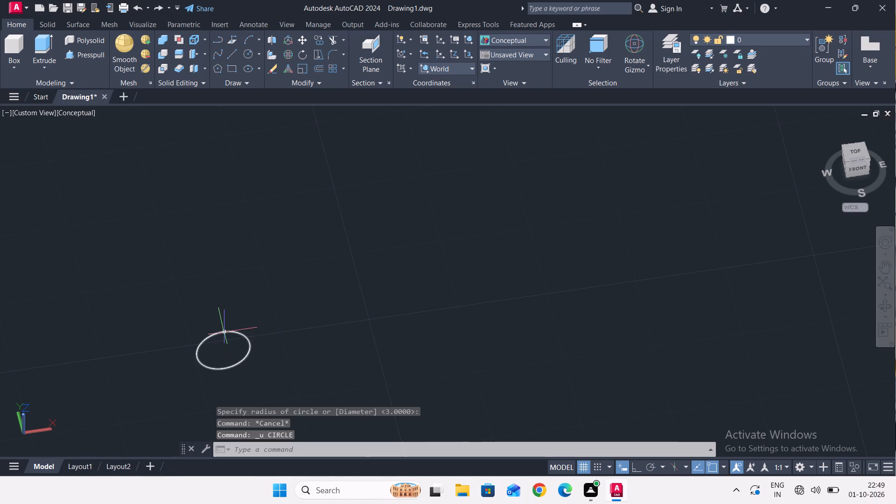
Copy the upright circle from its centre to the lower end of the vertical guide line on the pin.
click(224, 332)
click(319, 40)
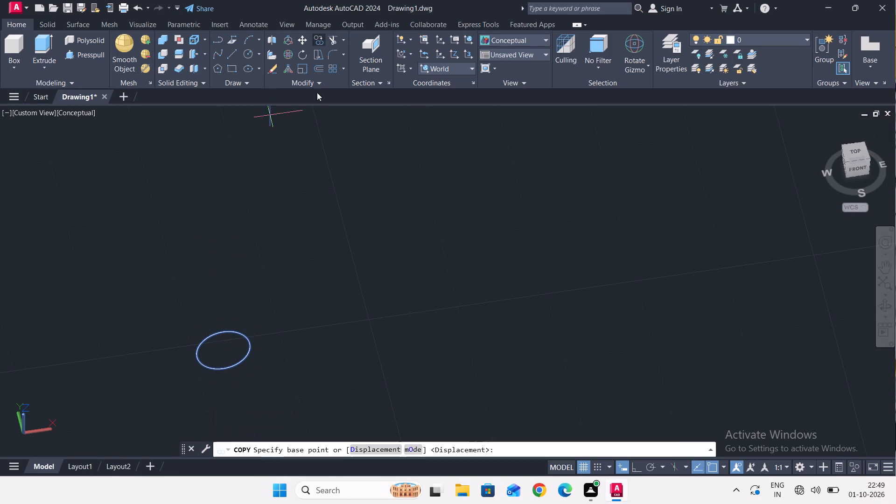
click(224, 350)
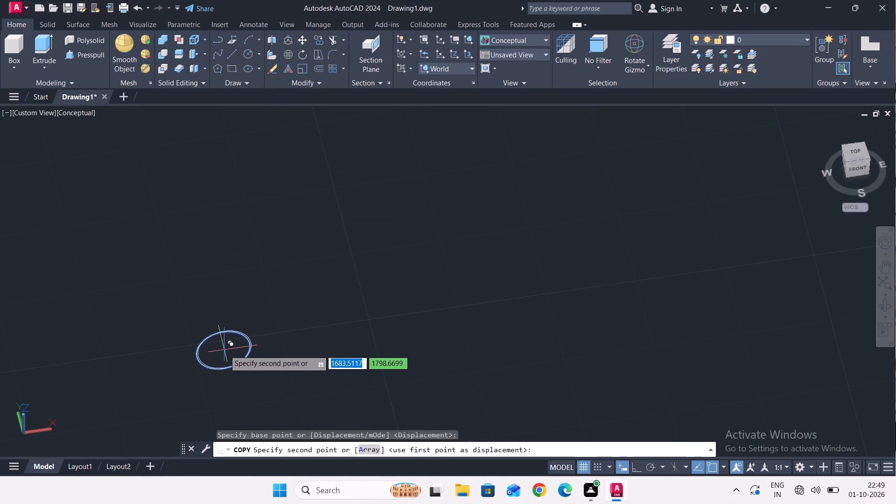
scroll(522, 187, down, 6)
scroll(653, 153, up, 5)
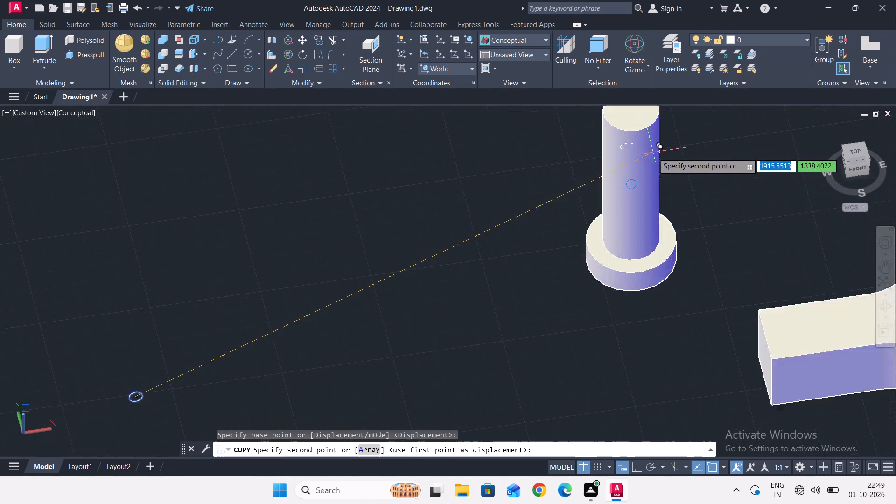
scroll(614, 142, up, 4)
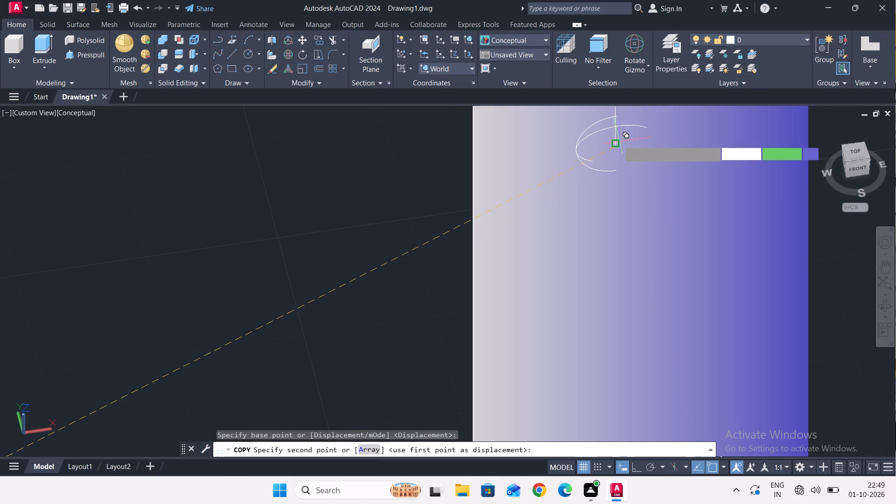
click(617, 143)
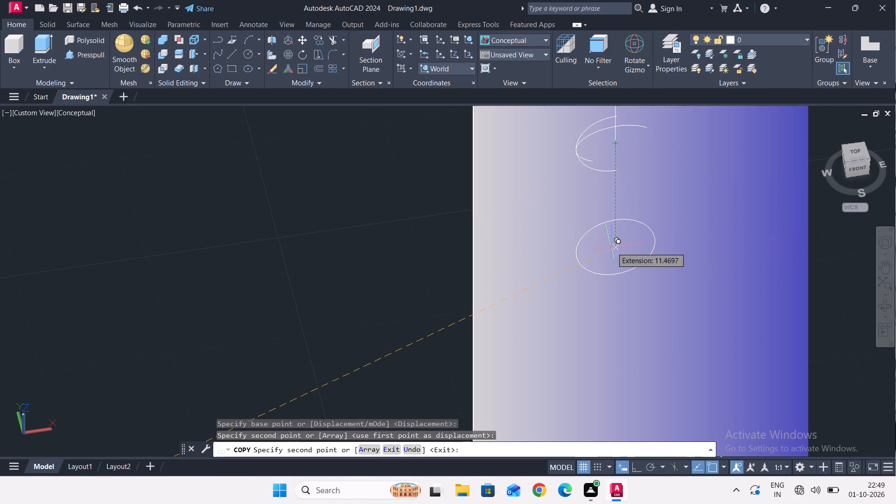
key(Escape)
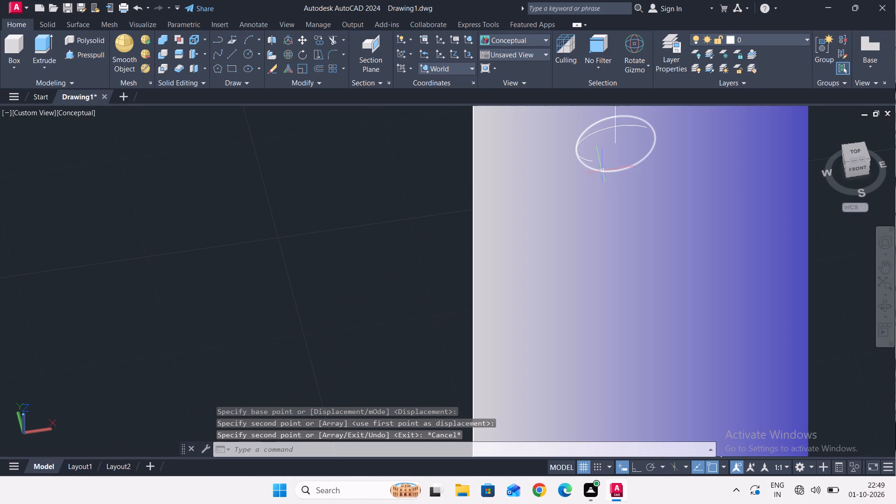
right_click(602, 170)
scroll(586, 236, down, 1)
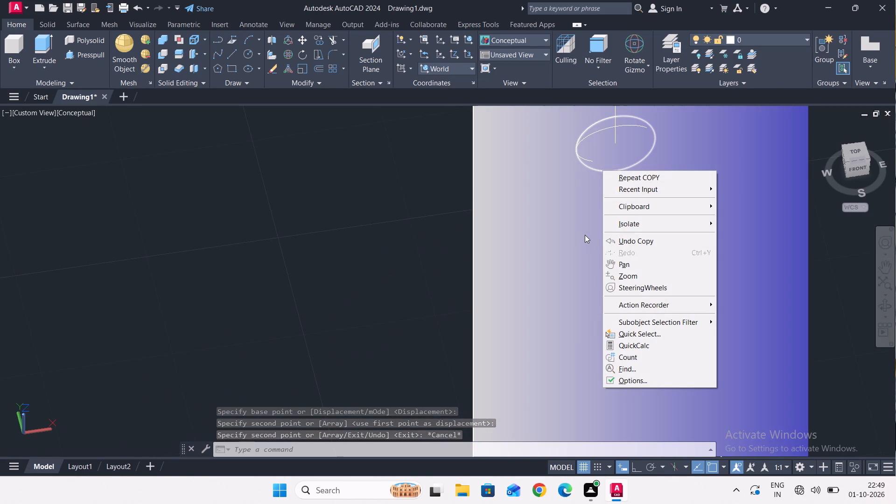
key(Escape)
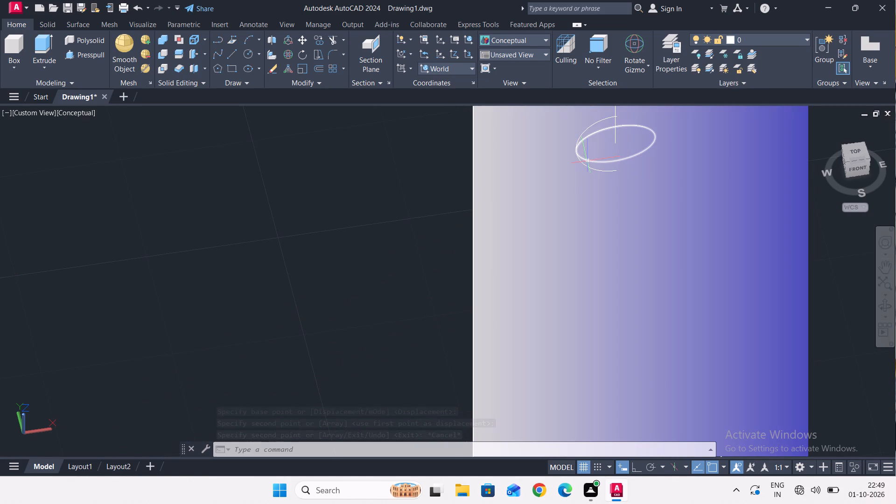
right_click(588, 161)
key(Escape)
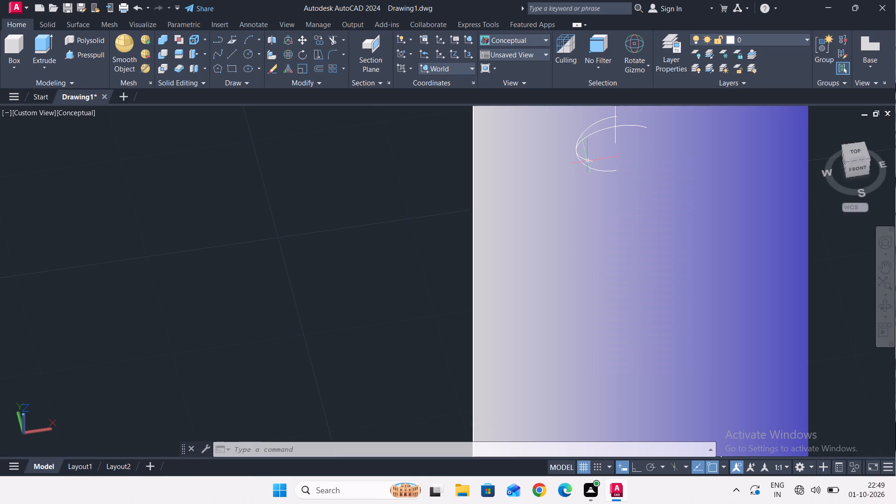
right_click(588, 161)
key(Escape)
Change the viewport's visual style to 2D Wireframe.
click(84, 114)
click(124, 144)
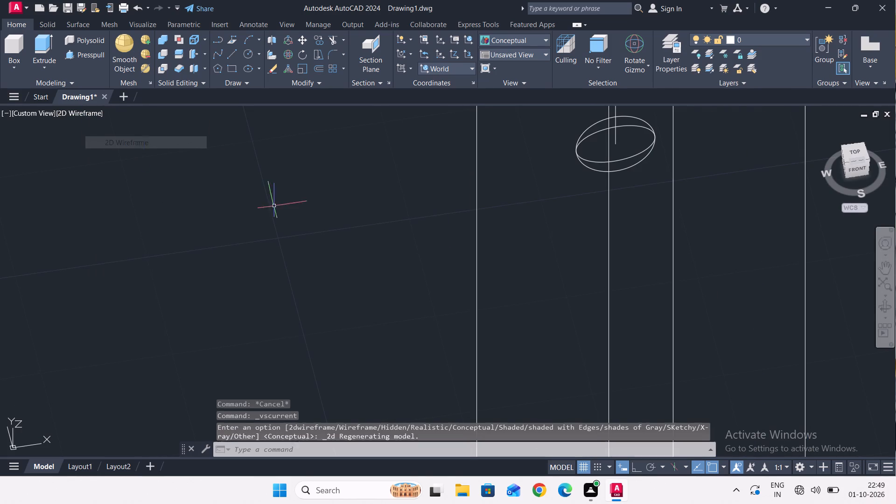
Erase the flat radius-3 circle on the pin, keeping the upright copy.
right_click(623, 158)
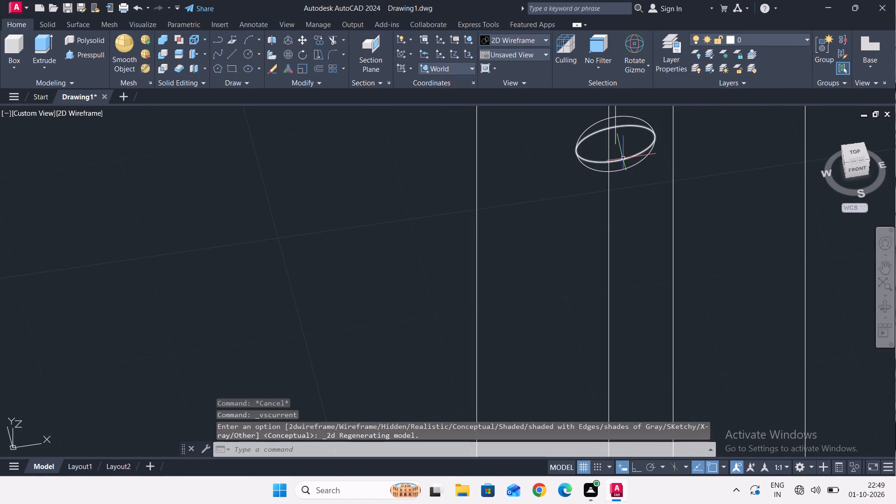
key(Escape)
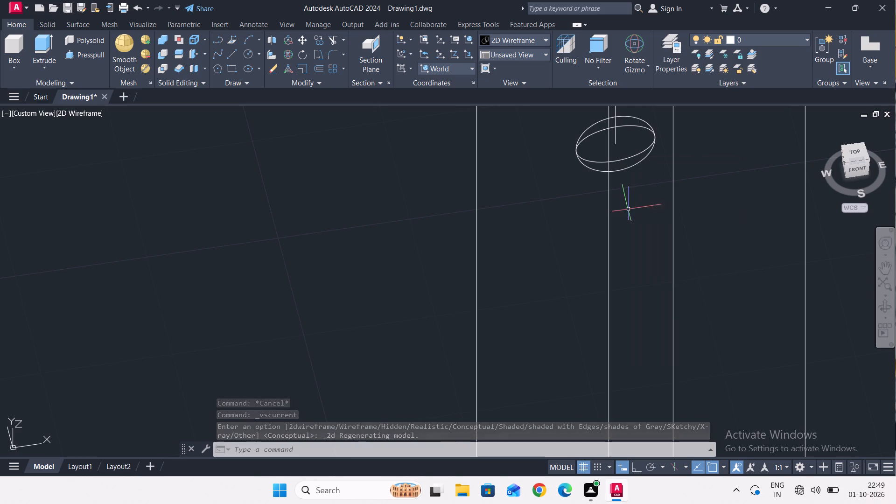
click(618, 161)
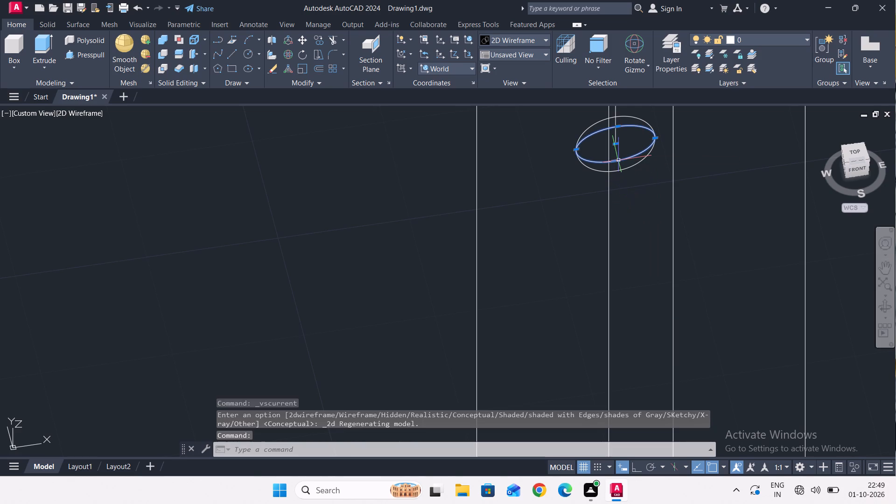
key(Delete)
Erase the short vertical guide line ending at the centre of the upright circle on the pin.
scroll(635, 171, down, 3)
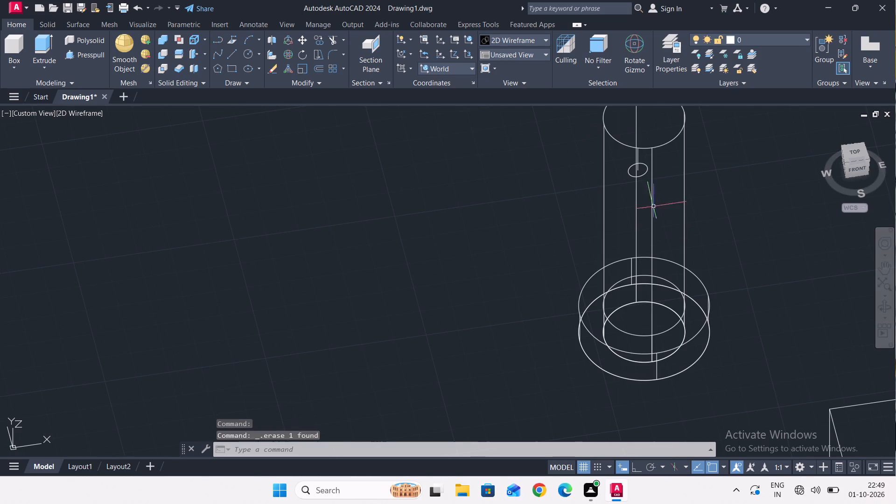
scroll(621, 148, up, 4)
scroll(728, 279, down, 4)
scroll(796, 247, down, 2)
scroll(800, 271, up, 2)
scroll(741, 249, up, 2)
scroll(696, 269, down, 2)
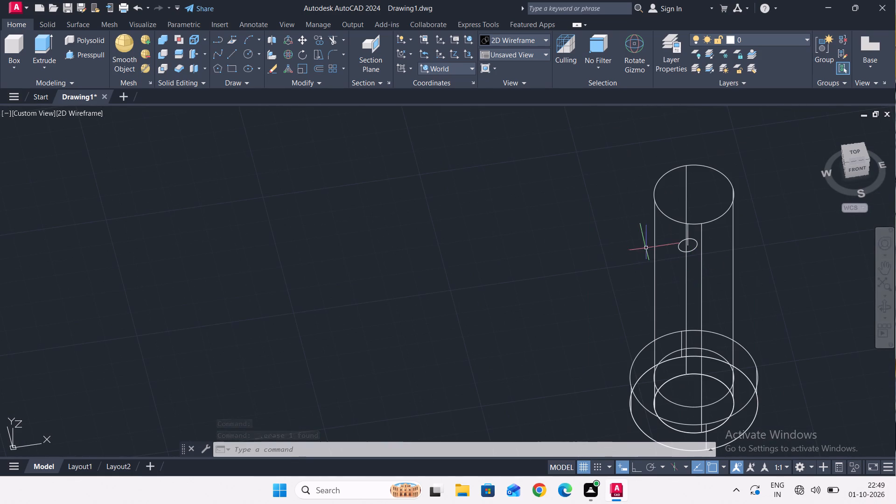
scroll(690, 236, up, 2)
click(682, 231)
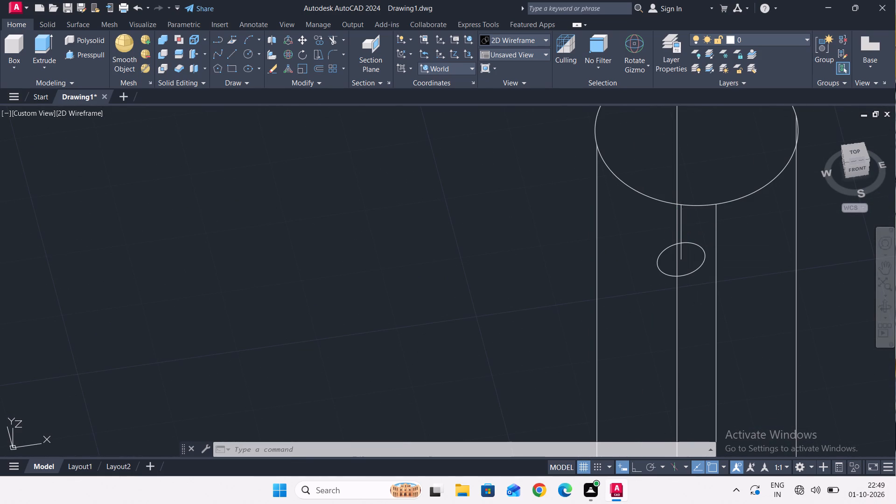
key(Delete)
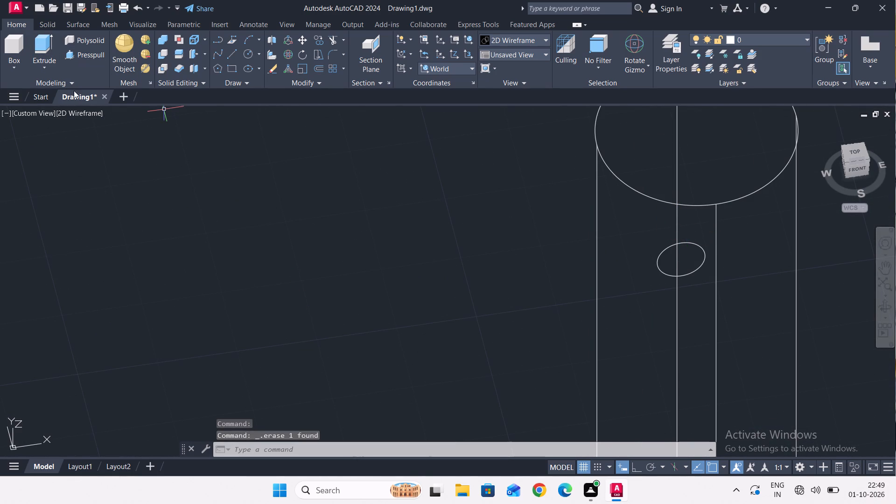
Change the viewport's visual style to Conceptual.
click(96, 115)
click(132, 153)
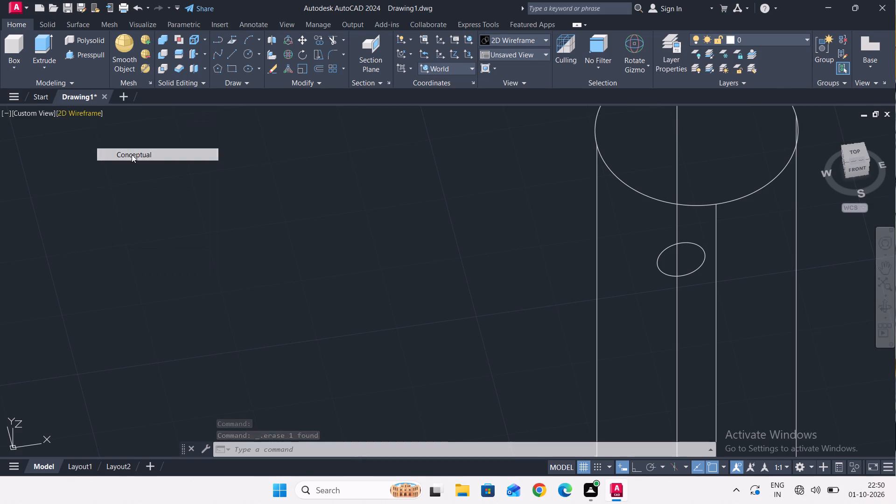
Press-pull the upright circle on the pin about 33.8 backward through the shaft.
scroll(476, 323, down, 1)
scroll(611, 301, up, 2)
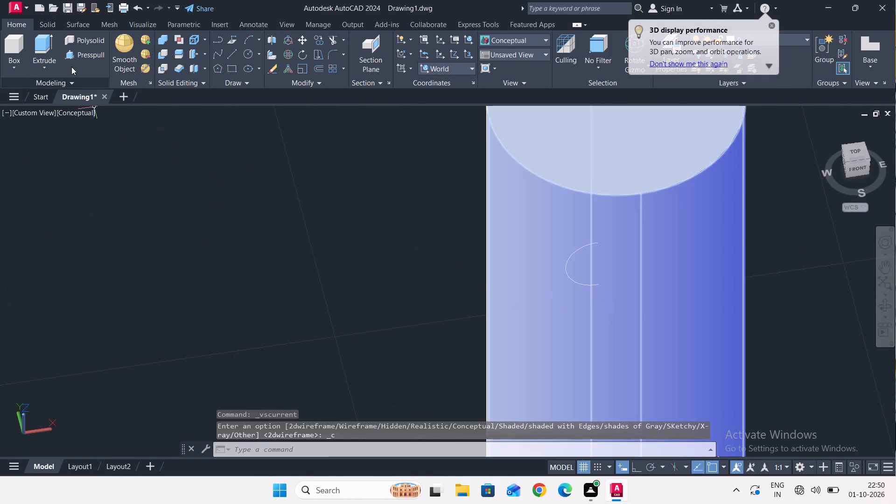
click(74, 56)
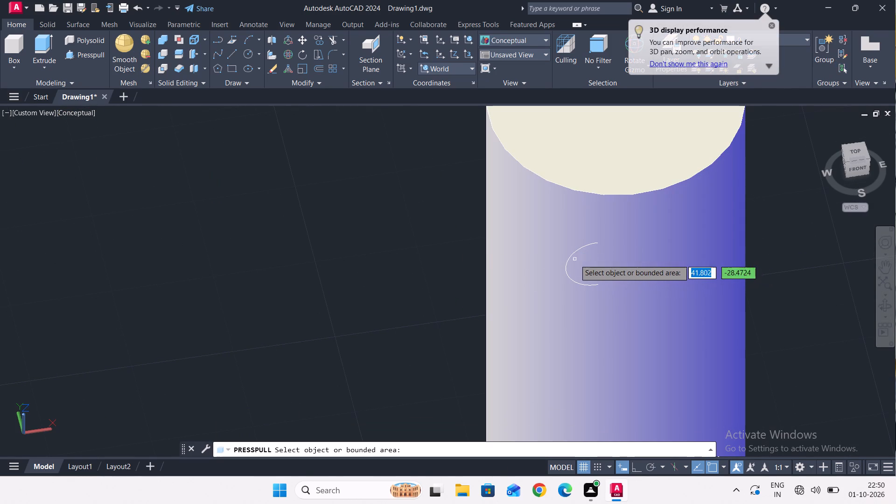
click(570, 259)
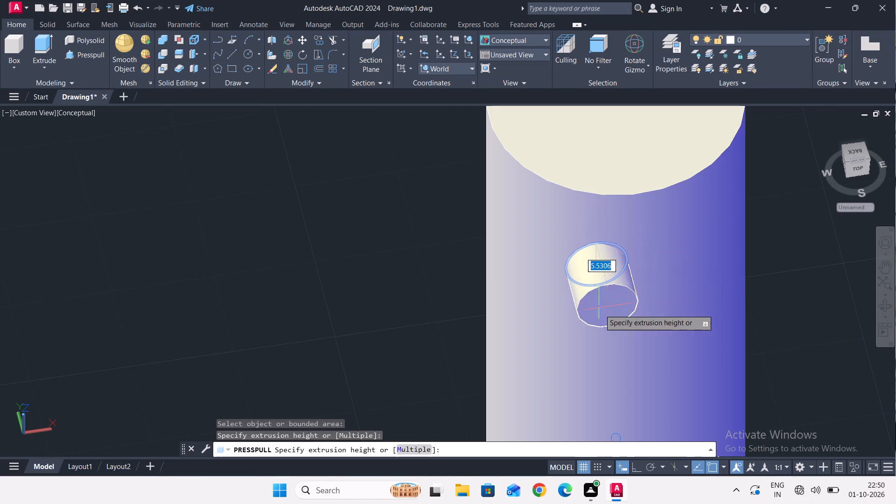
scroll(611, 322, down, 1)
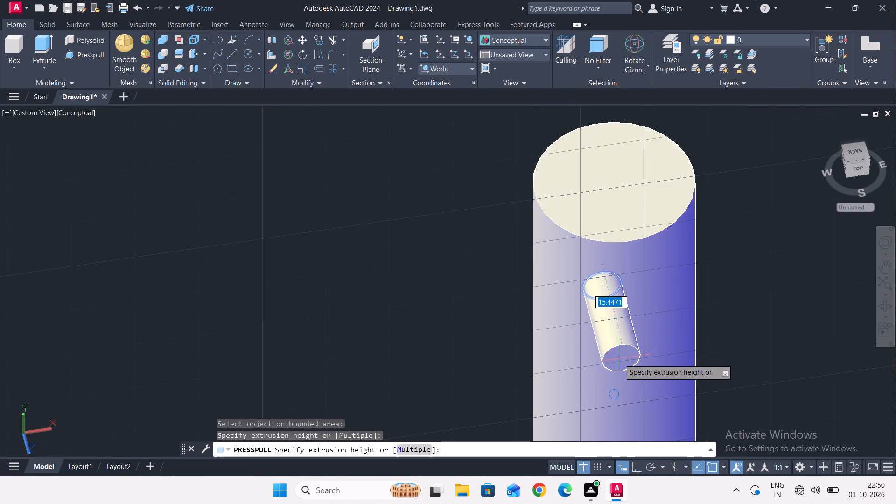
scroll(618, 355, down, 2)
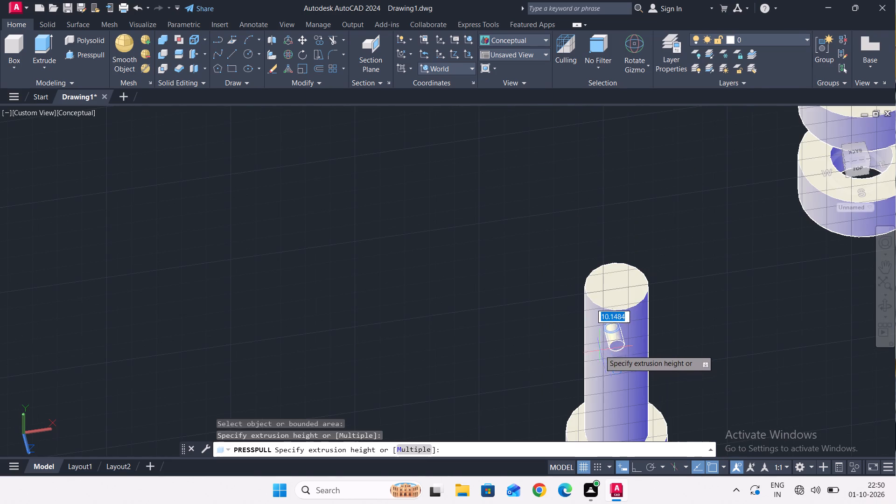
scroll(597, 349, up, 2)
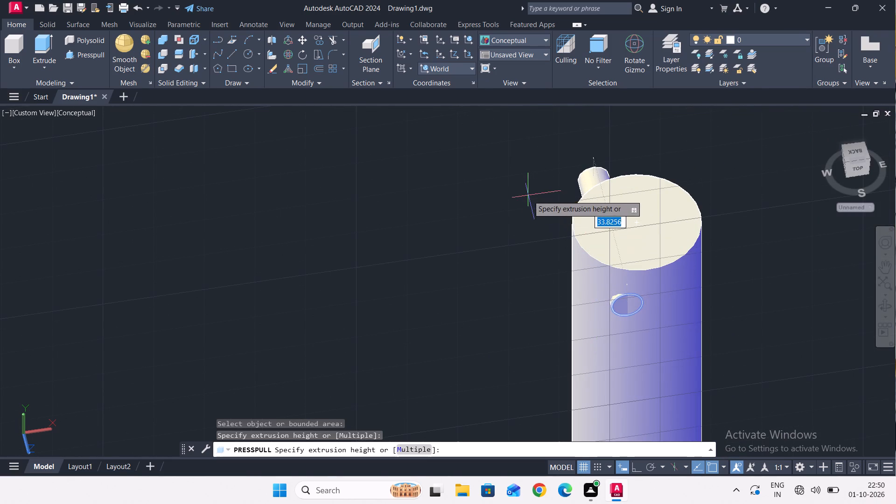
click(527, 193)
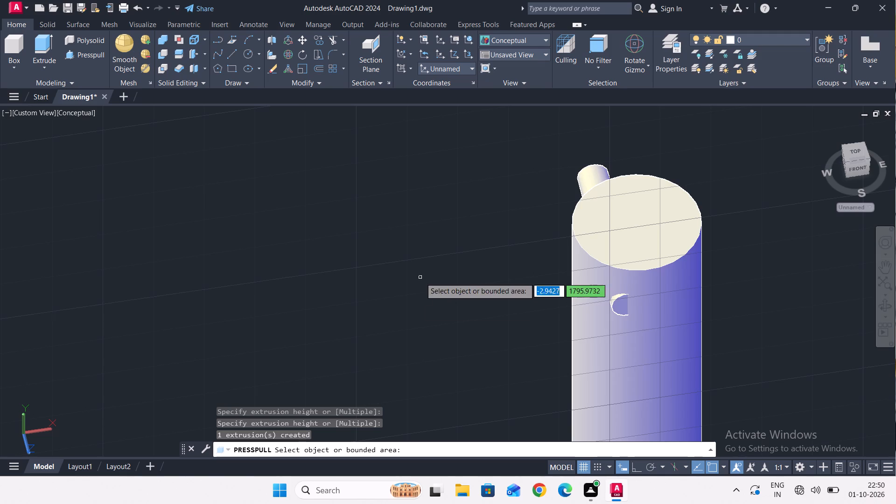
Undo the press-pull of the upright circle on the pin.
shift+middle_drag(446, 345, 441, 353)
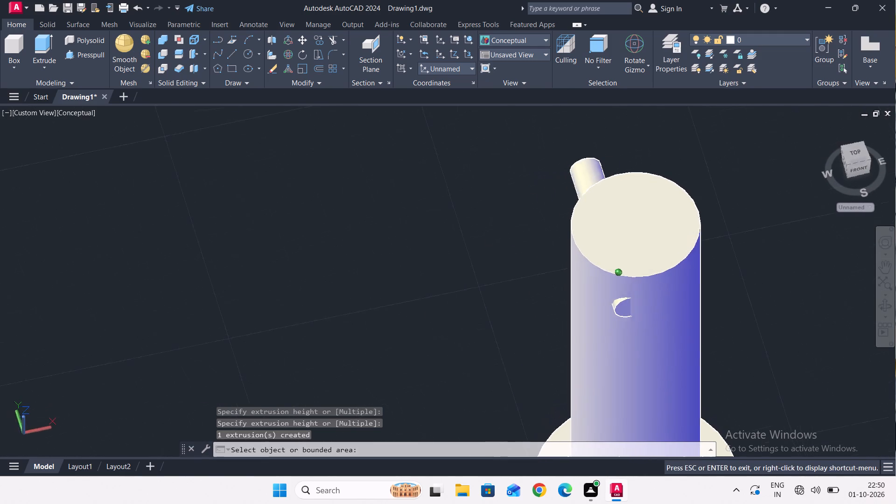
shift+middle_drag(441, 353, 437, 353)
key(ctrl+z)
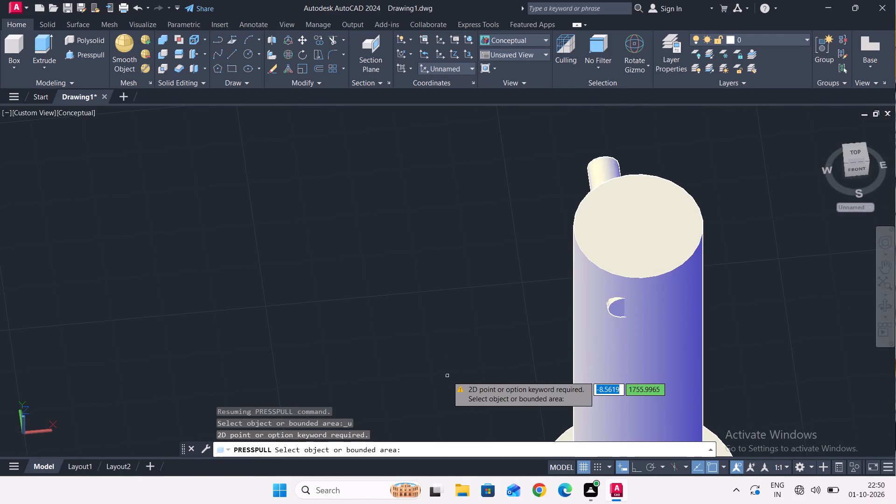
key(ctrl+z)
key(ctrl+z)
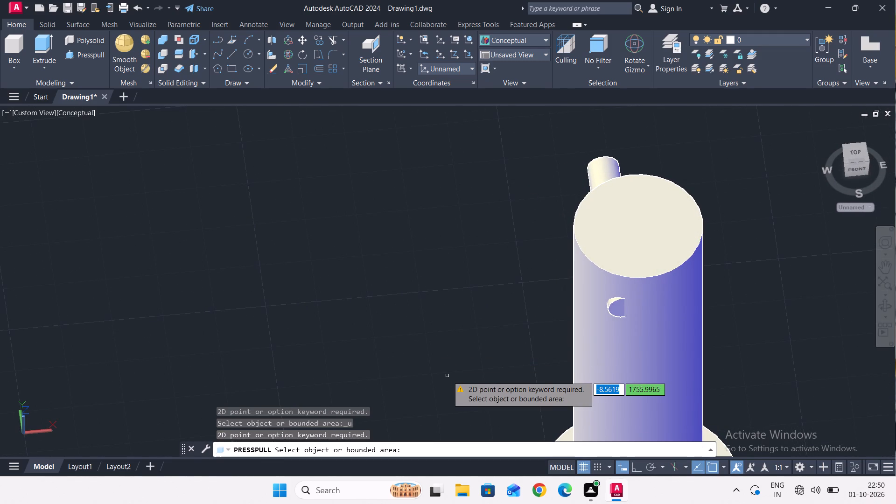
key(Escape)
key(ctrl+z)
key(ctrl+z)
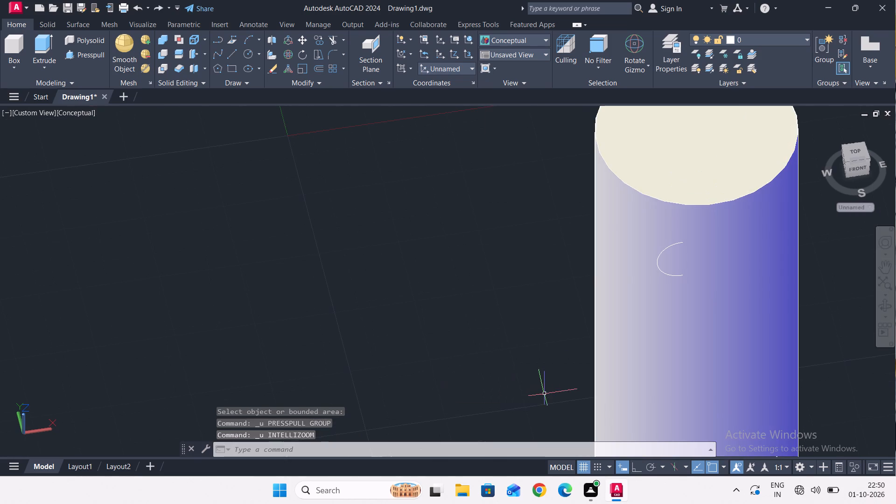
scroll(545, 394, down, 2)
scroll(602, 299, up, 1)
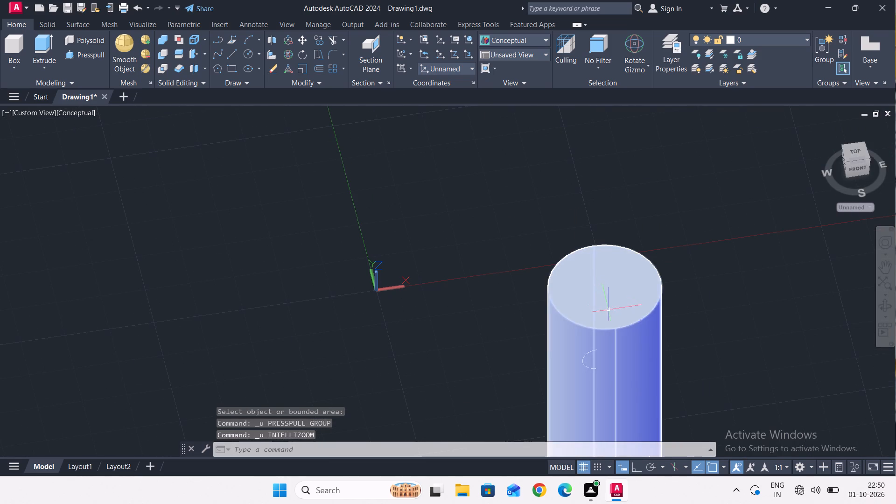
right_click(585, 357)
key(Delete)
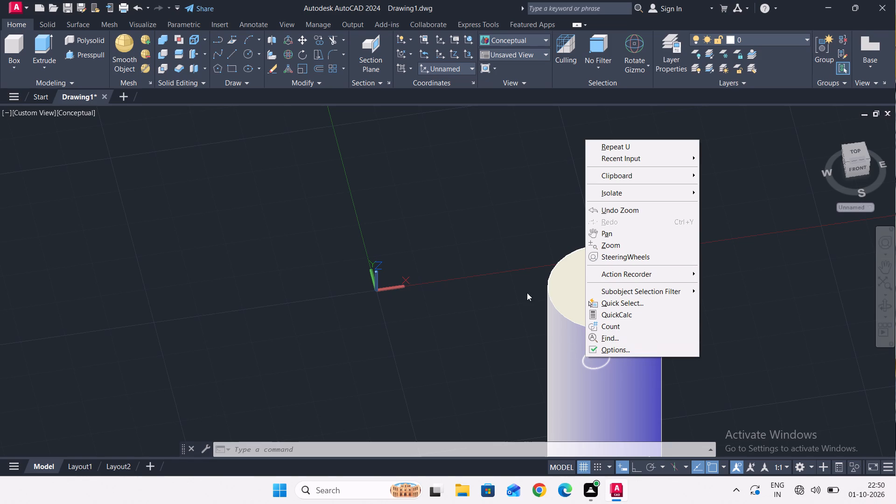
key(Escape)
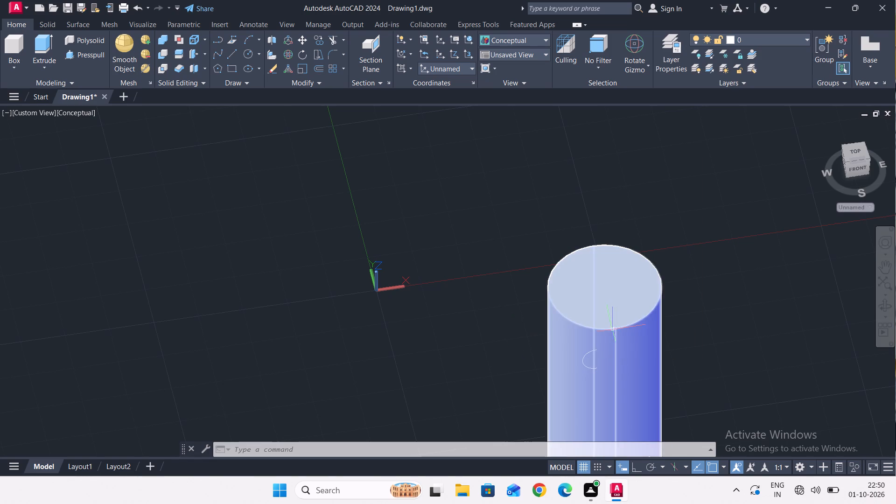
Draw guide lines from the centre of the pin's top face to its front quadrant and 10 straight down with Ortho on.
scroll(631, 348, down, 1)
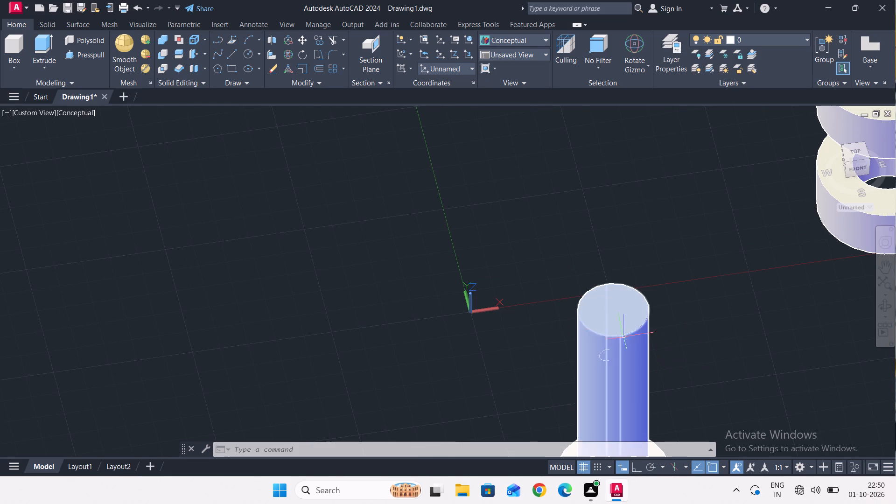
click(231, 56)
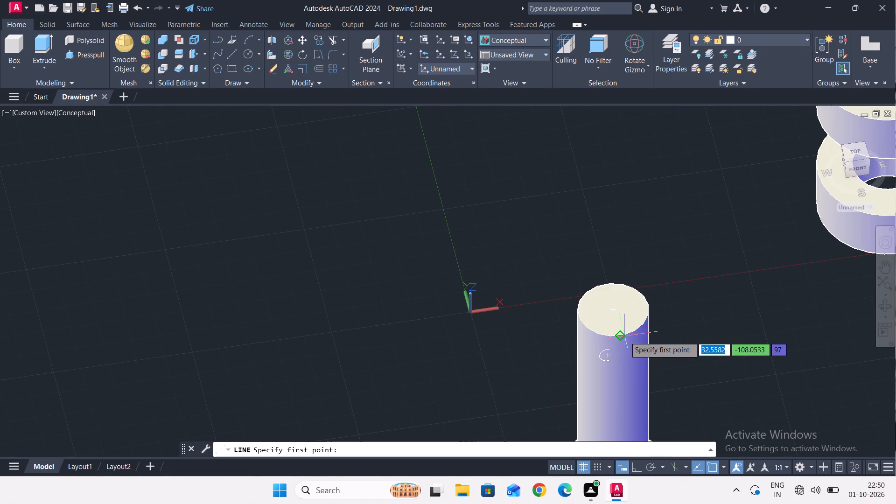
scroll(615, 312, up, 3)
click(614, 312)
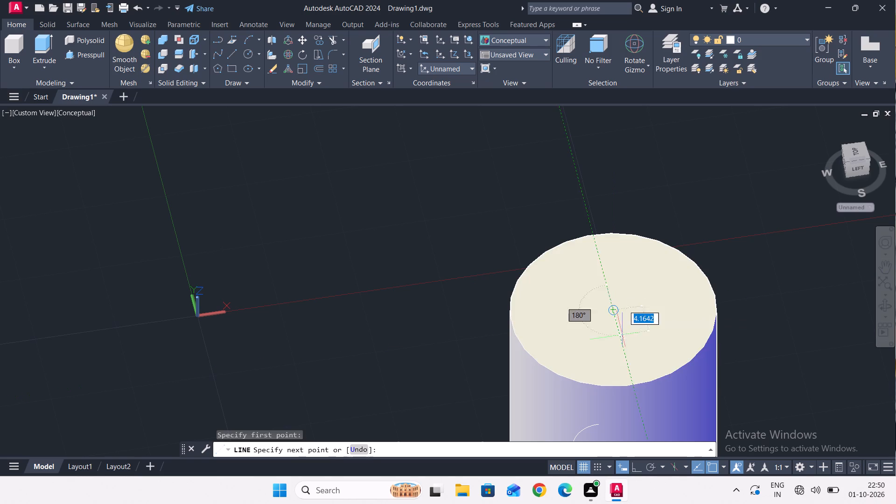
click(633, 385)
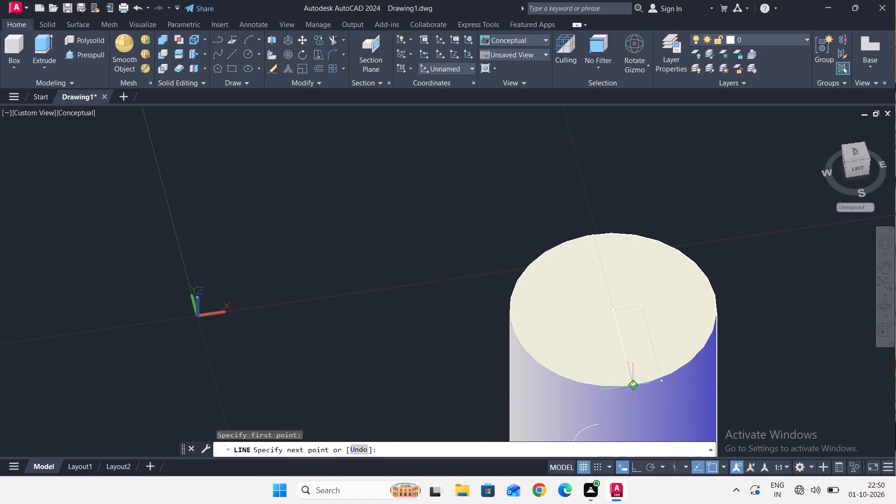
scroll(644, 403, down, 2)
scroll(641, 422, up, 4)
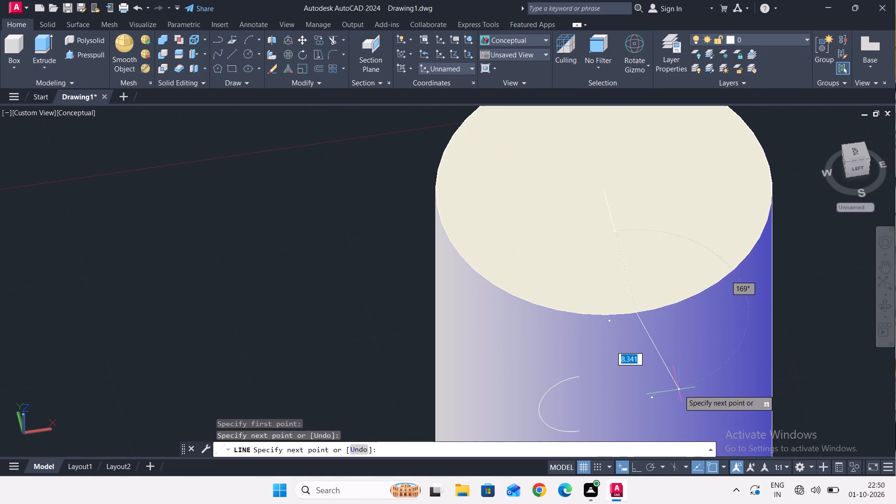
key(F8)
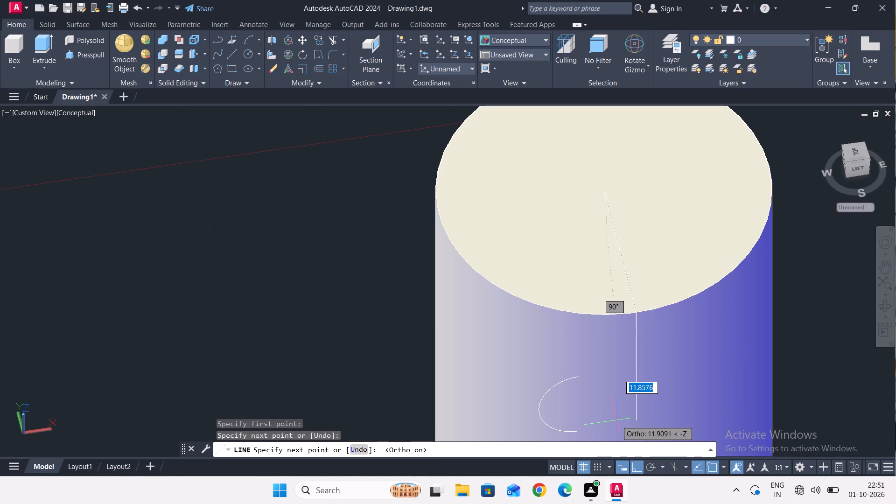
text(10)
key(Return)
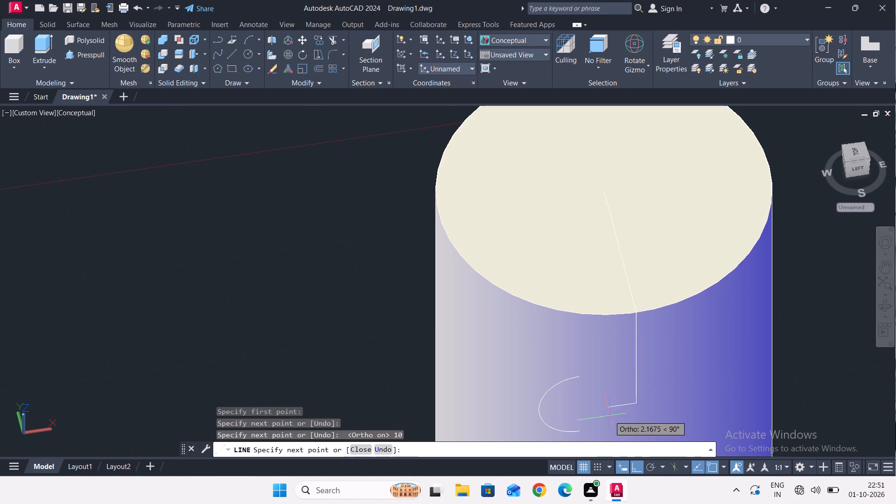
key(Escape)
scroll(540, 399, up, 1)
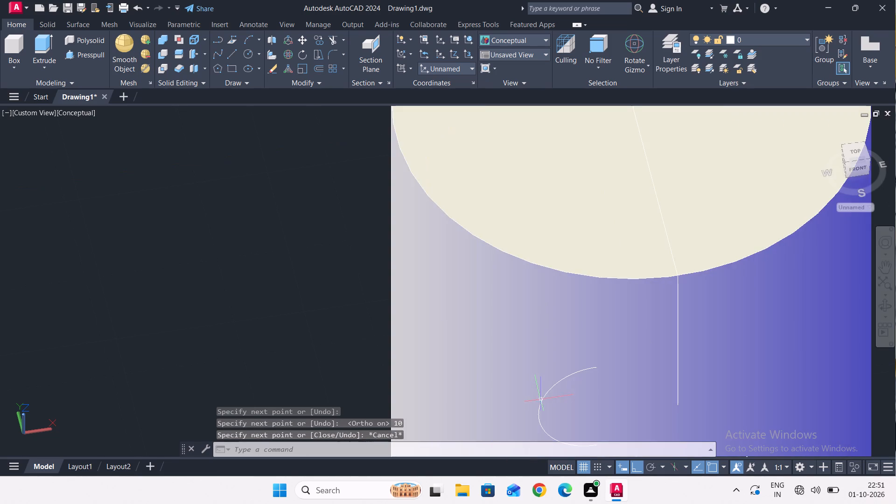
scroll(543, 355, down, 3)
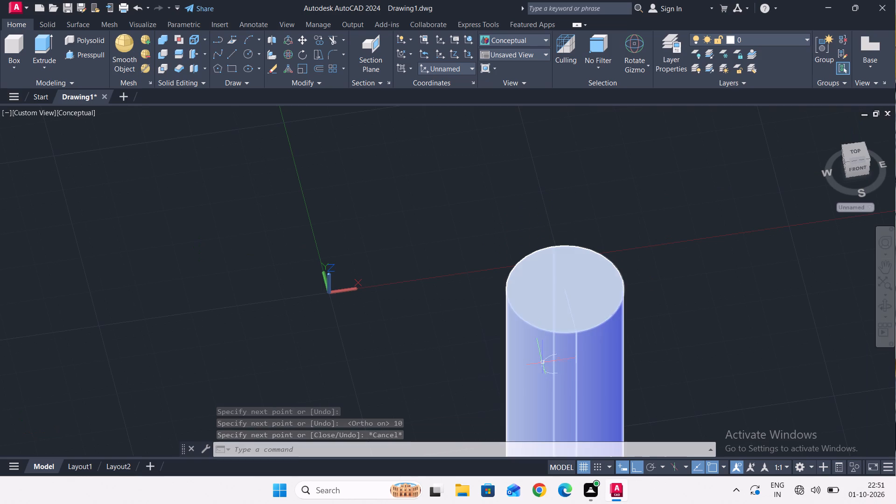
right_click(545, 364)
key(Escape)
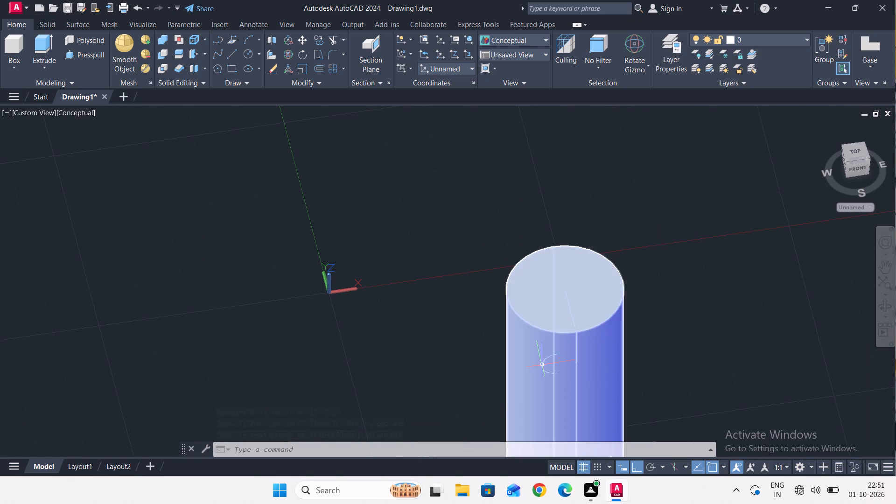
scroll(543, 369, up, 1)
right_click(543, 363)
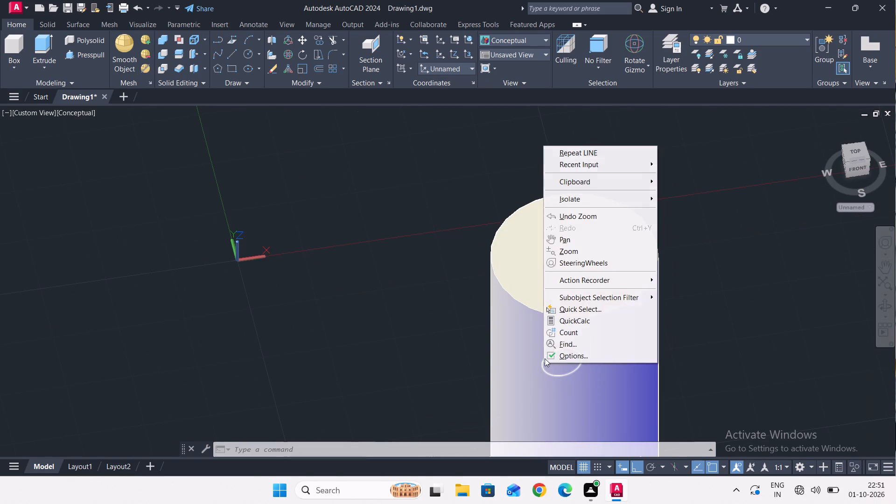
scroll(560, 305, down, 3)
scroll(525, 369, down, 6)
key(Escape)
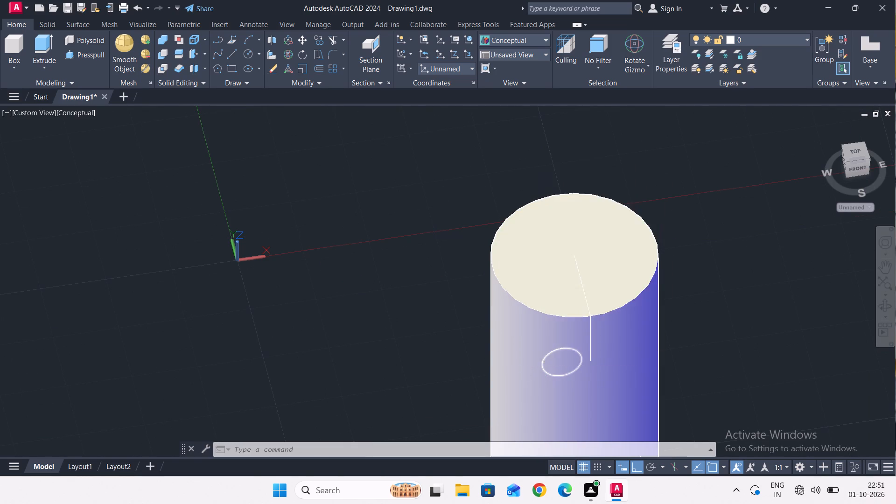
Copy the loose upright circle away from the parts by its centre to the lower end of the pin's vertical guide line.
scroll(503, 359, down, 7)
scroll(421, 416, up, 3)
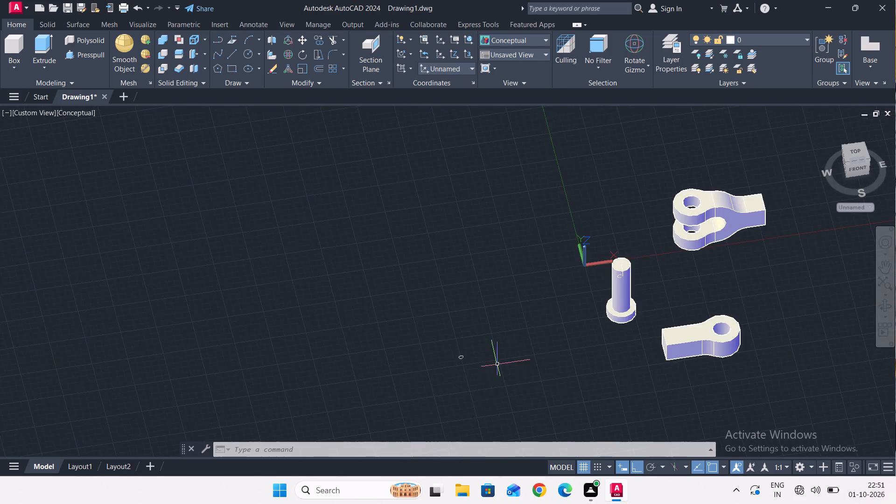
scroll(497, 359, up, 2)
drag(470, 394, 420, 358)
click(399, 336)
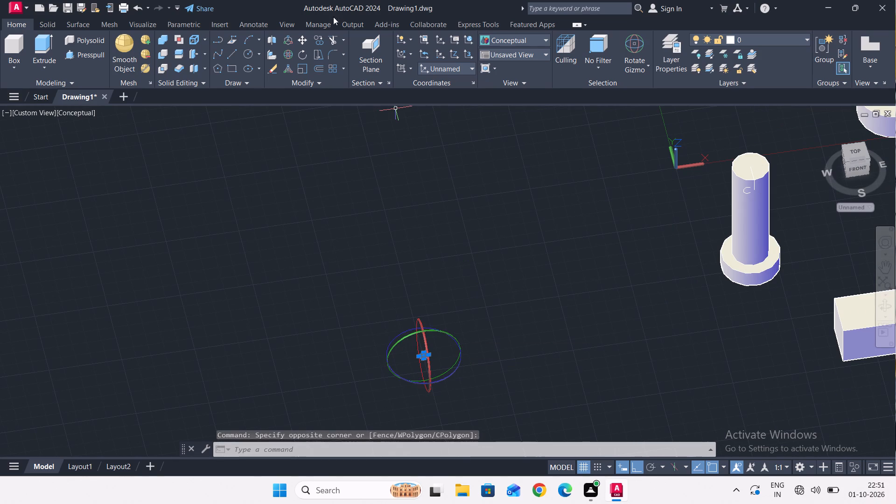
click(320, 42)
scroll(426, 367, up, 4)
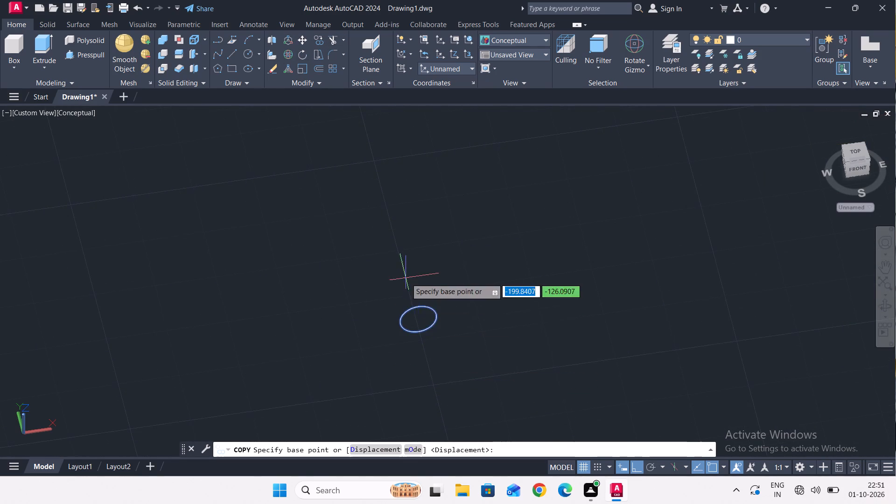
scroll(403, 302, up, 2)
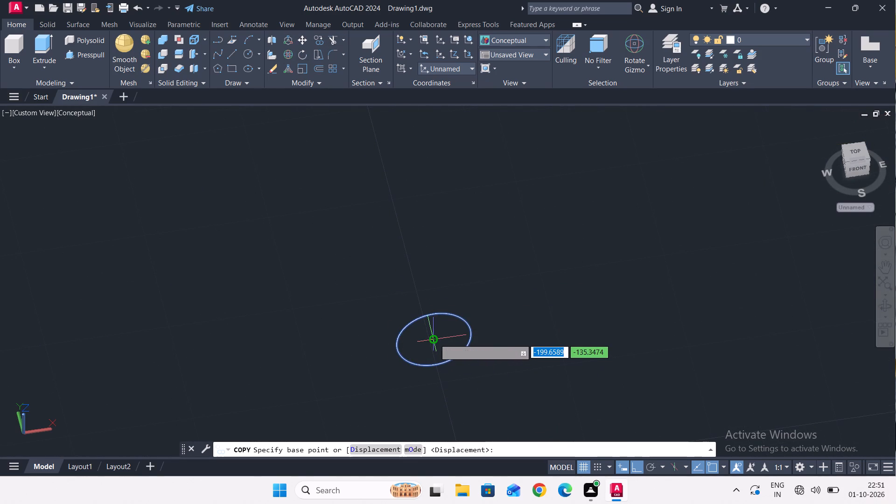
click(434, 339)
scroll(591, 293, down, 6)
scroll(737, 290, down, 1)
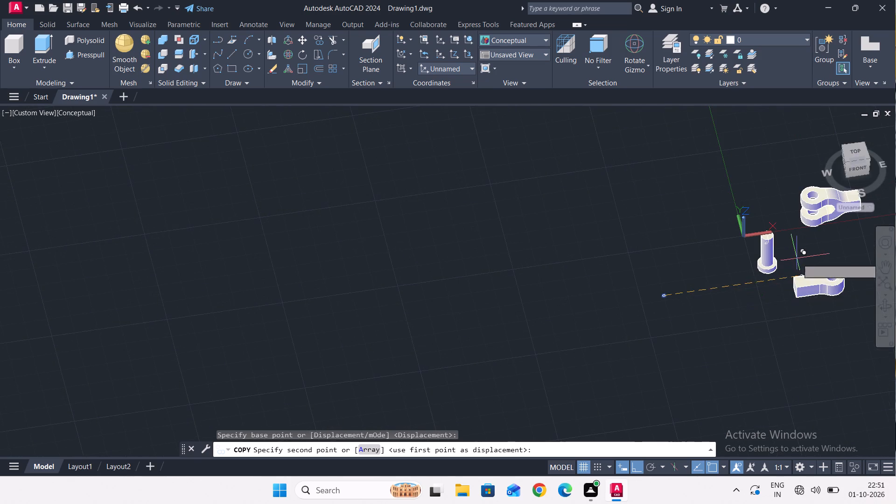
scroll(774, 241, up, 9)
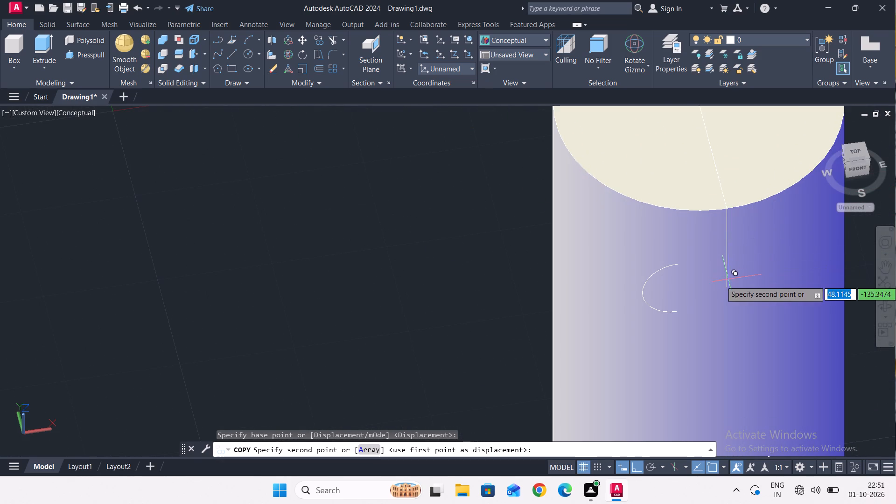
click(729, 289)
key(Escape)
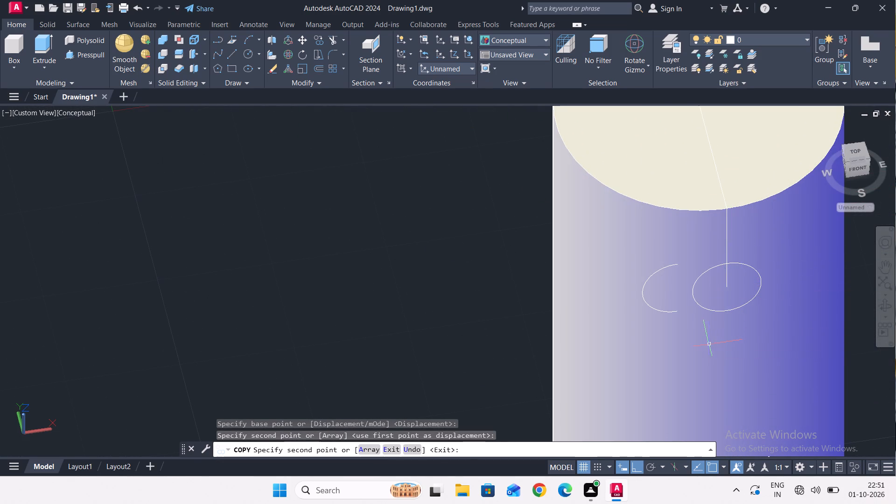
Delete the old off-centre upright circle on the pin, keeping the copy at the vertical guide line's lower end.
right_click(645, 287)
key(Escape)
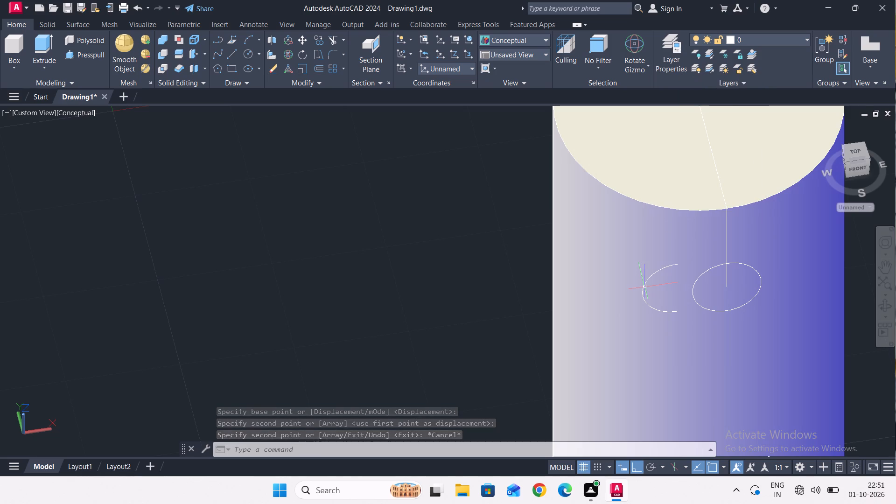
click(644, 284)
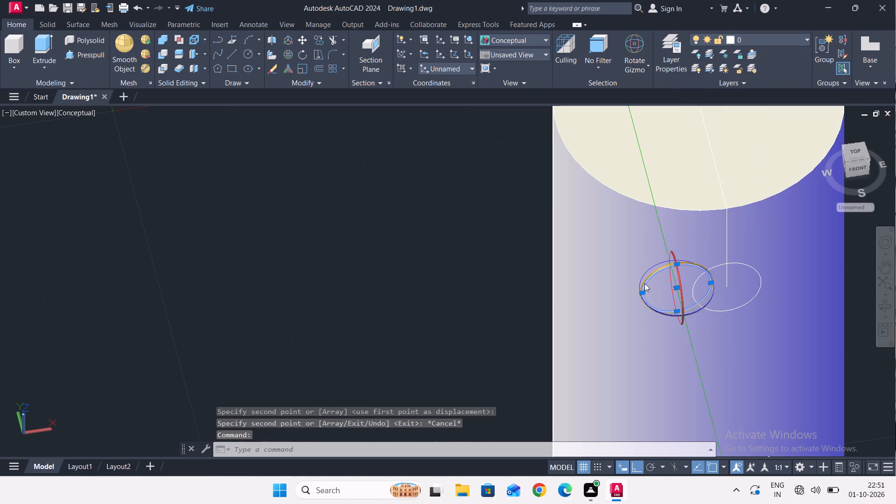
key(Delete)
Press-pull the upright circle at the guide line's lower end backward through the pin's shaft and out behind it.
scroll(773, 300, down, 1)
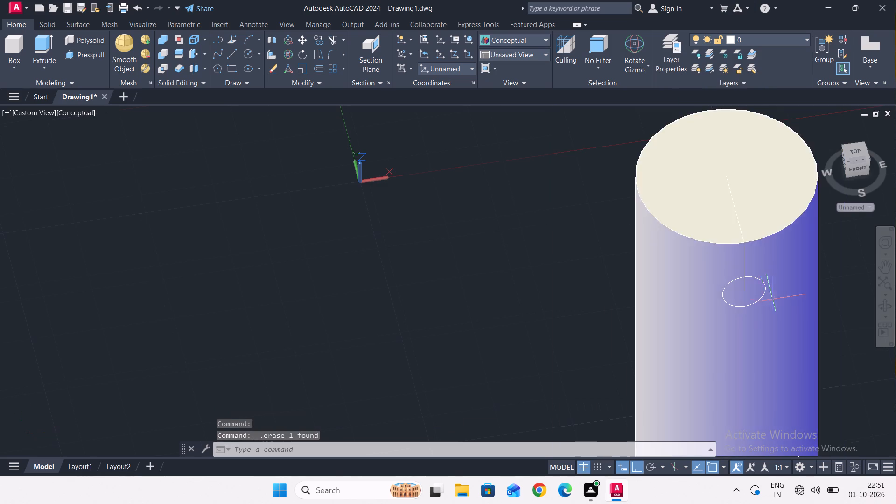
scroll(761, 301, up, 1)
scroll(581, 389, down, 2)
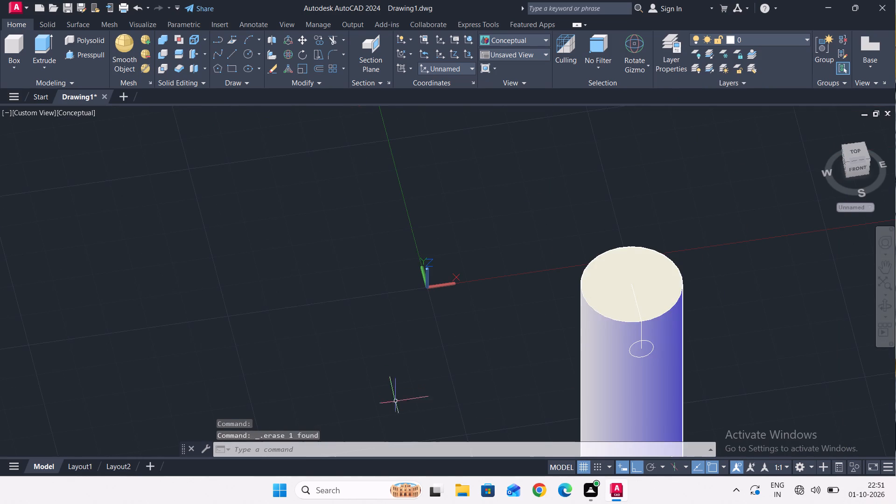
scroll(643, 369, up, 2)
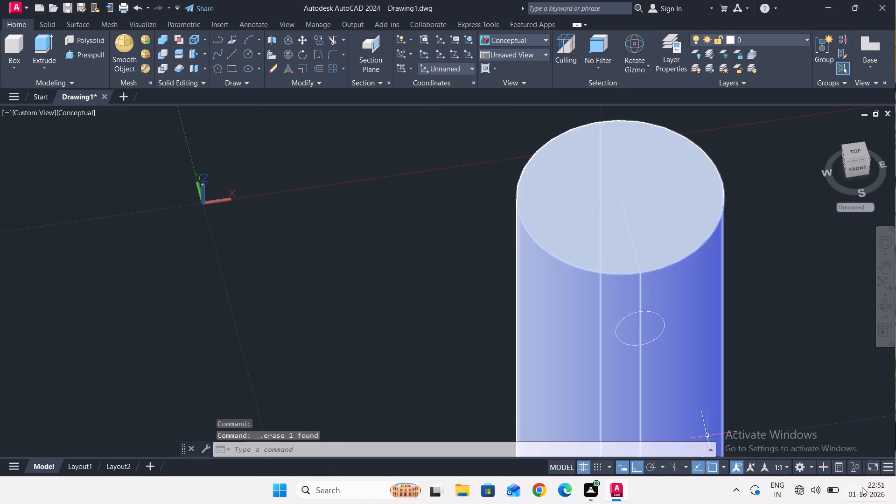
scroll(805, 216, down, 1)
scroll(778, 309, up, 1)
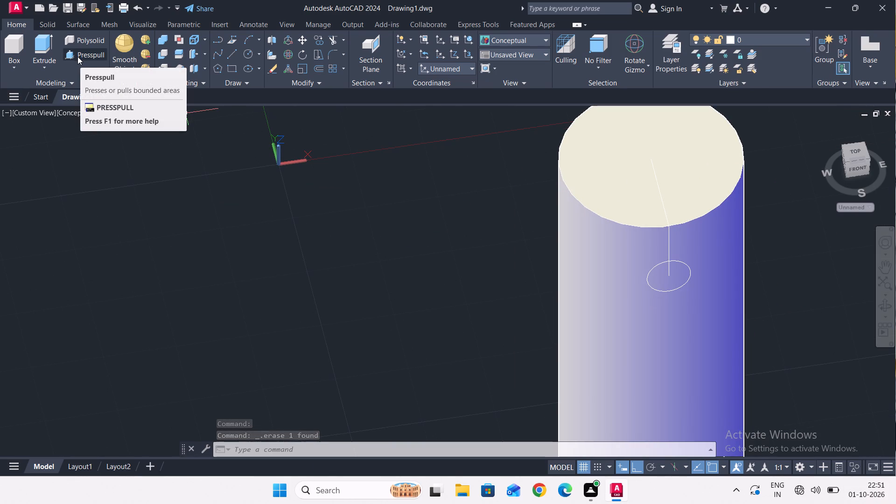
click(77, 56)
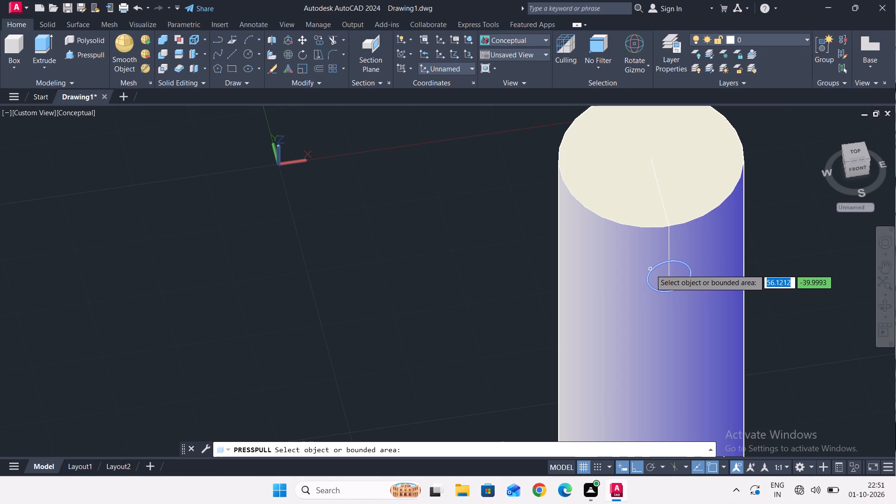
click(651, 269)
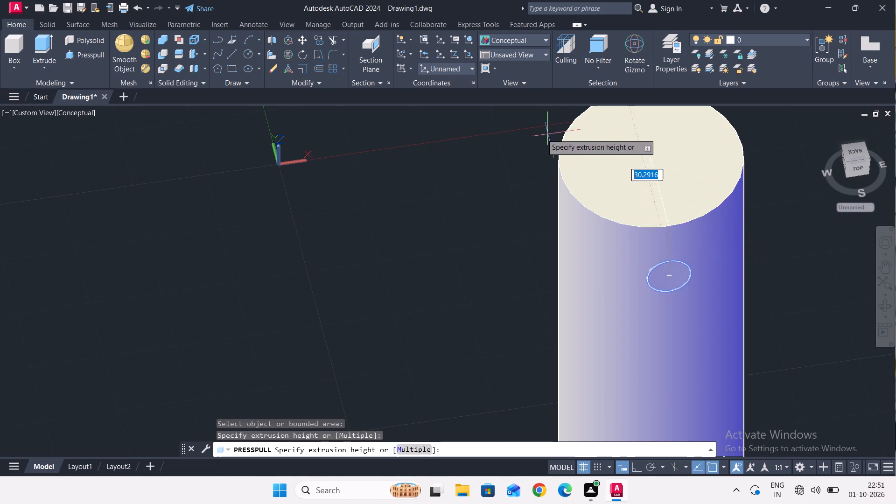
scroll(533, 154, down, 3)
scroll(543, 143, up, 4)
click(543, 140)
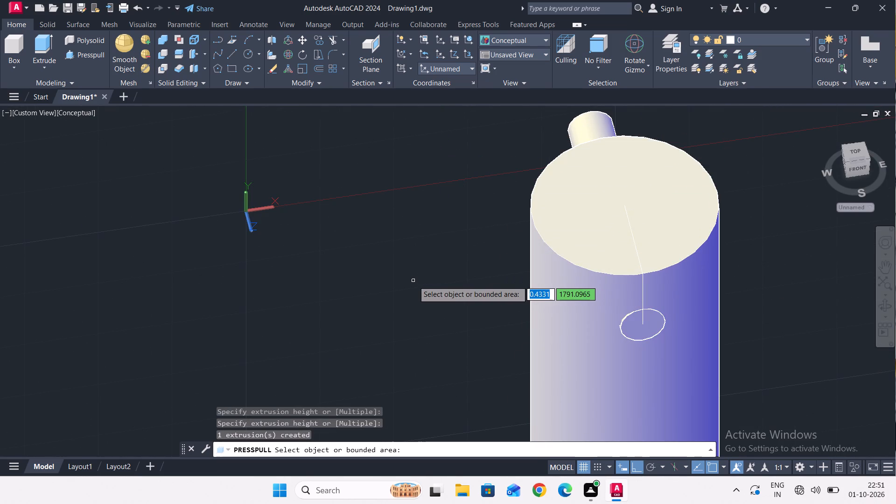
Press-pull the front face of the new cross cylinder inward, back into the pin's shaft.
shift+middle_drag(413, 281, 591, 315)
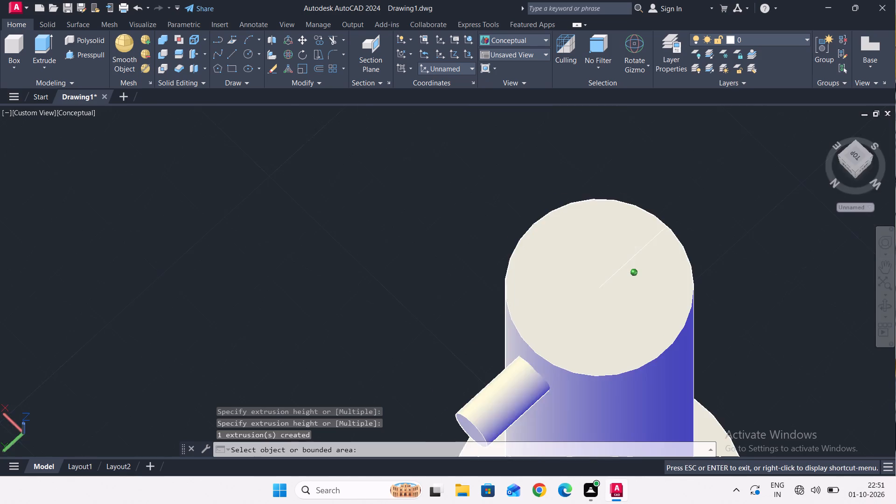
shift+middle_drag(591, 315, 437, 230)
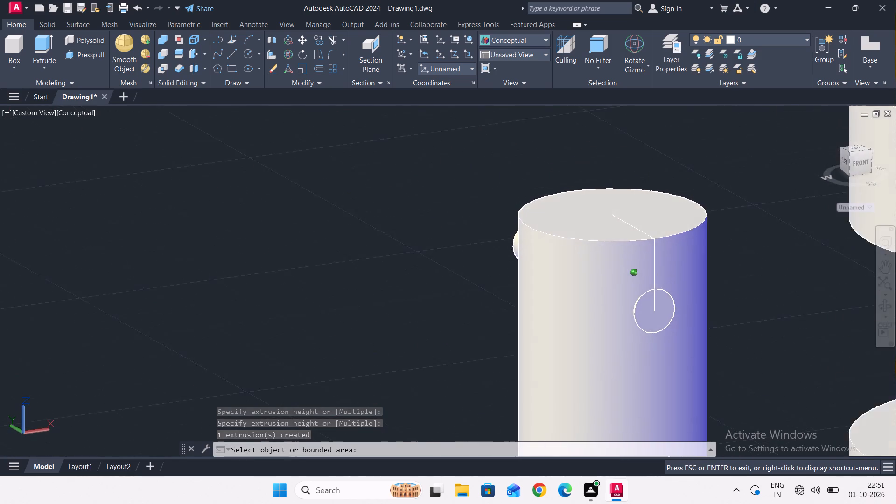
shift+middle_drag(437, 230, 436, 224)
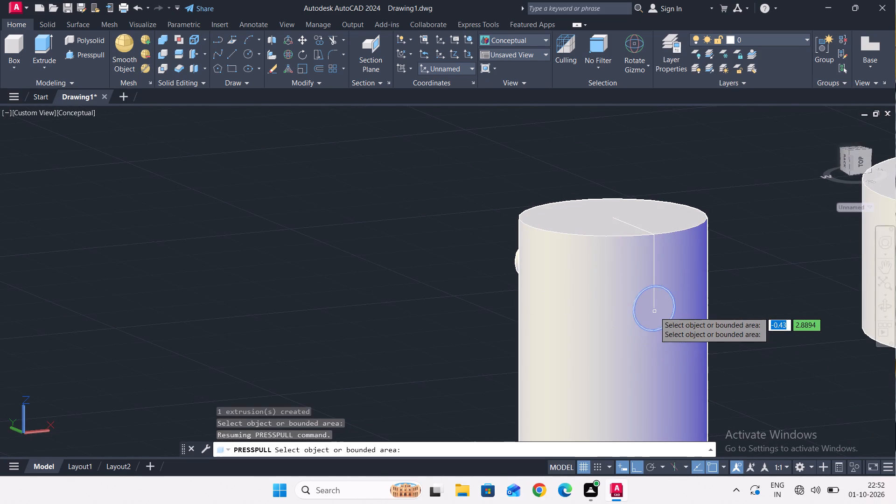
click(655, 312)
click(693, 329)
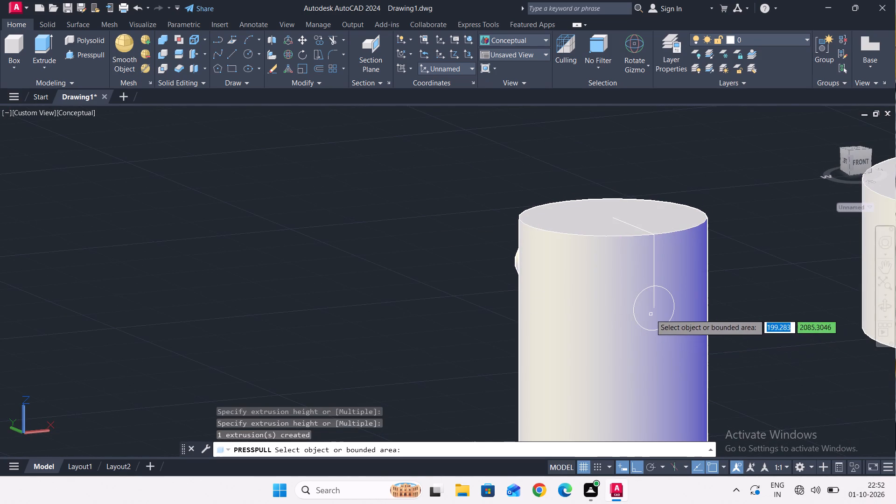
Press-pull the upright circle a short distance forward from the front of the pin's shaft.
click(650, 313)
click(654, 315)
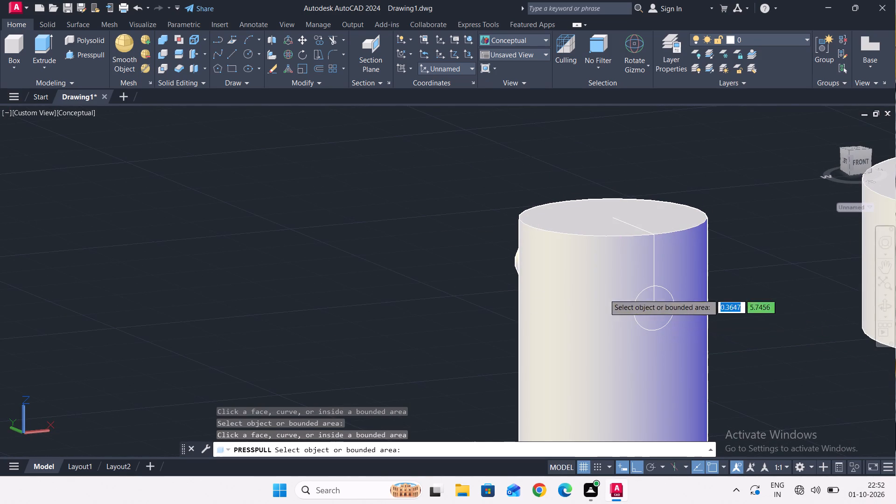
click(94, 54)
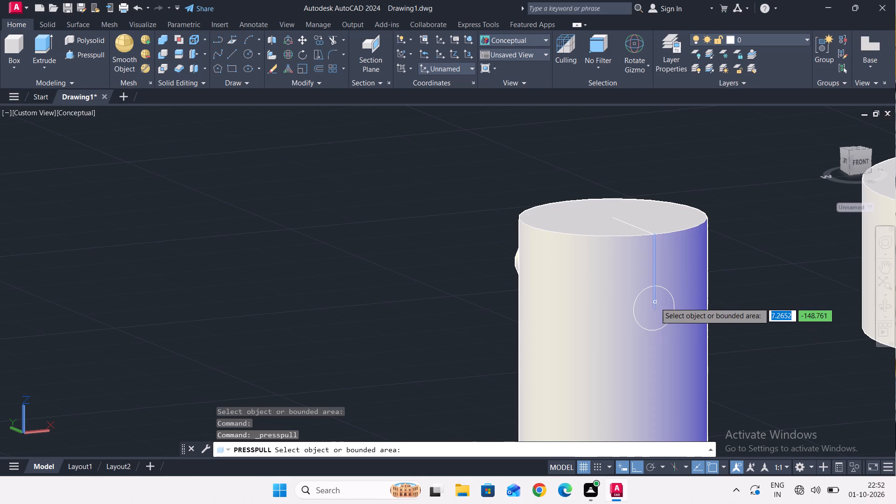
click(651, 315)
click(654, 315)
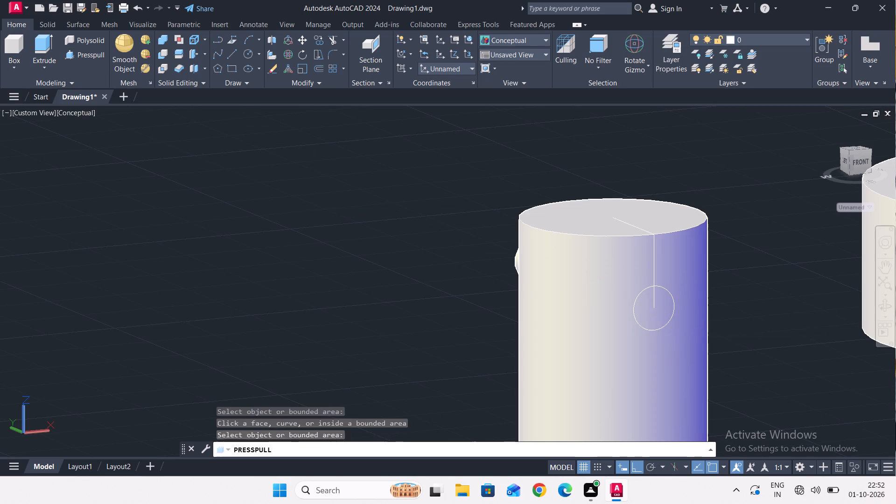
click(632, 312)
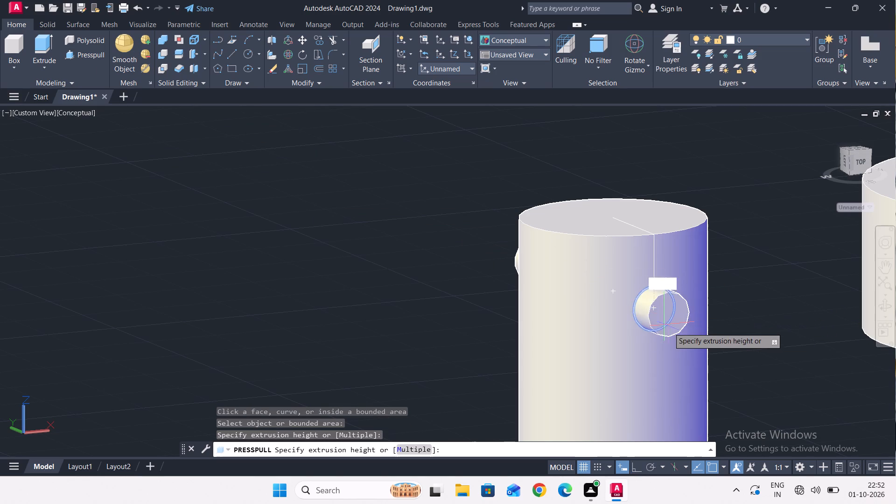
click(670, 330)
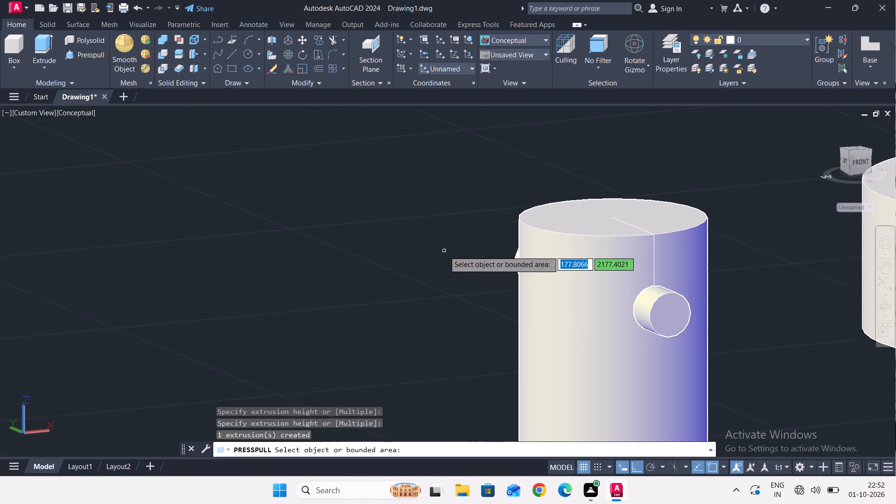
key(Return)
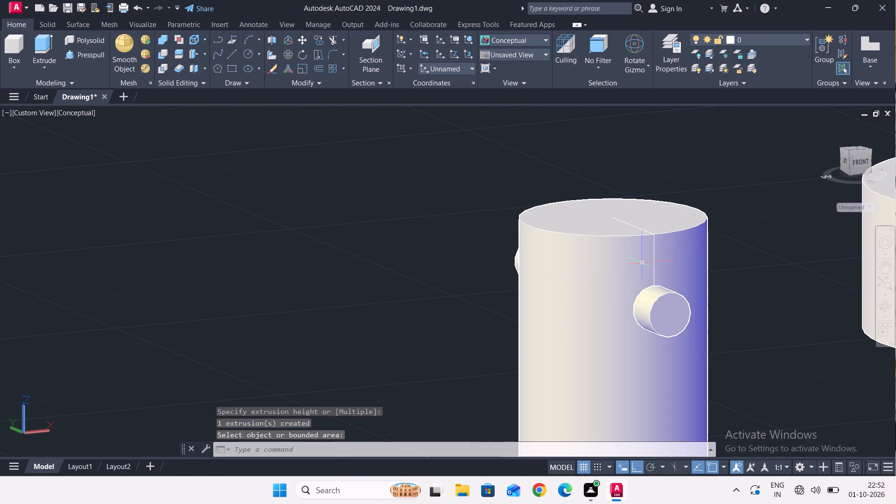
Delete the vertical guide line on the front of the pin.
click(655, 259)
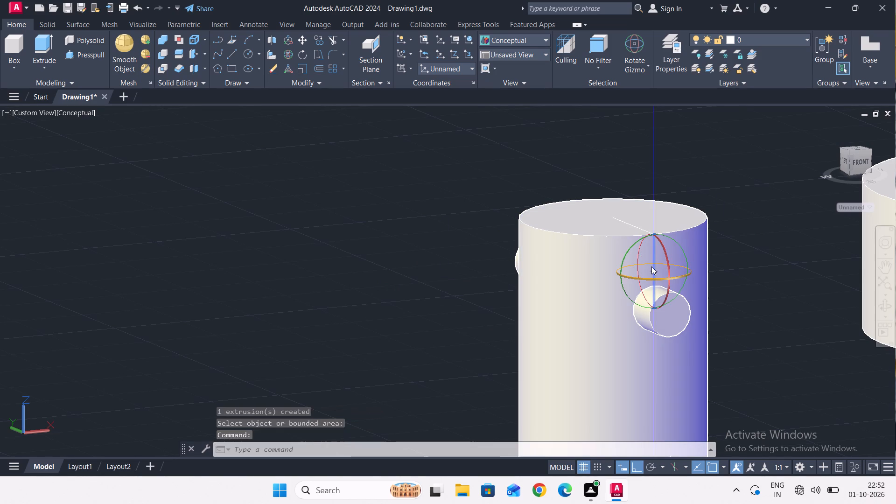
key(Delete)
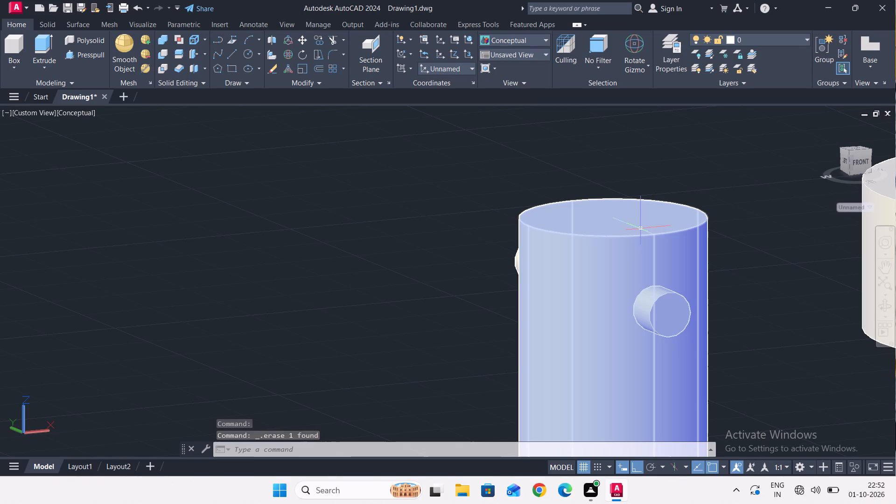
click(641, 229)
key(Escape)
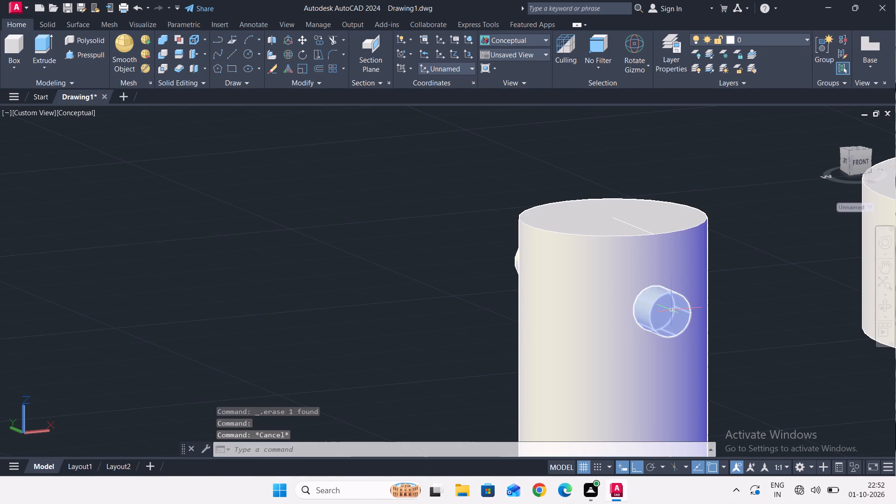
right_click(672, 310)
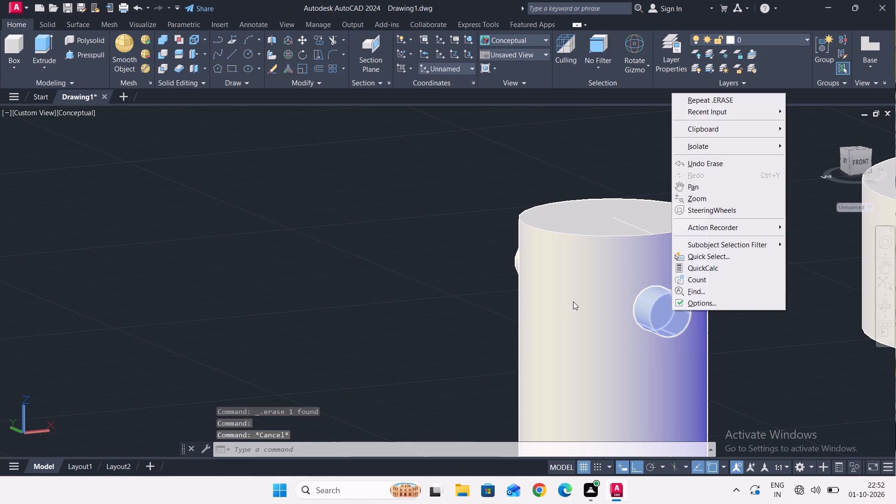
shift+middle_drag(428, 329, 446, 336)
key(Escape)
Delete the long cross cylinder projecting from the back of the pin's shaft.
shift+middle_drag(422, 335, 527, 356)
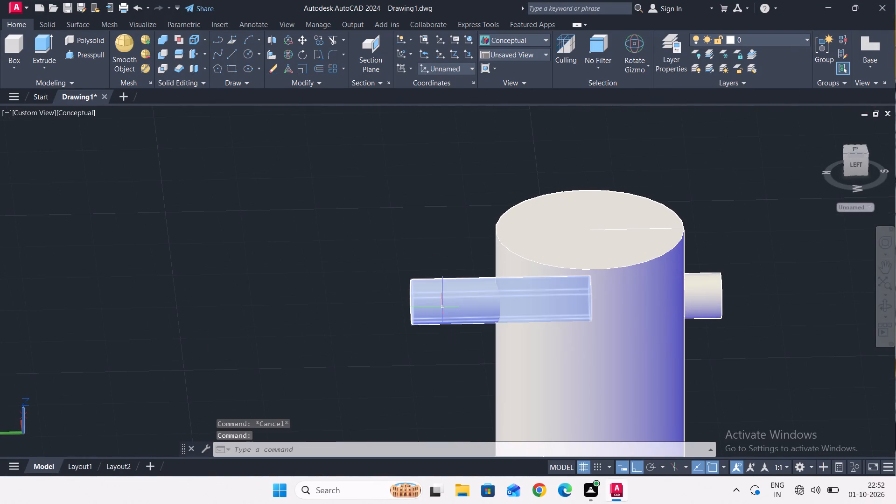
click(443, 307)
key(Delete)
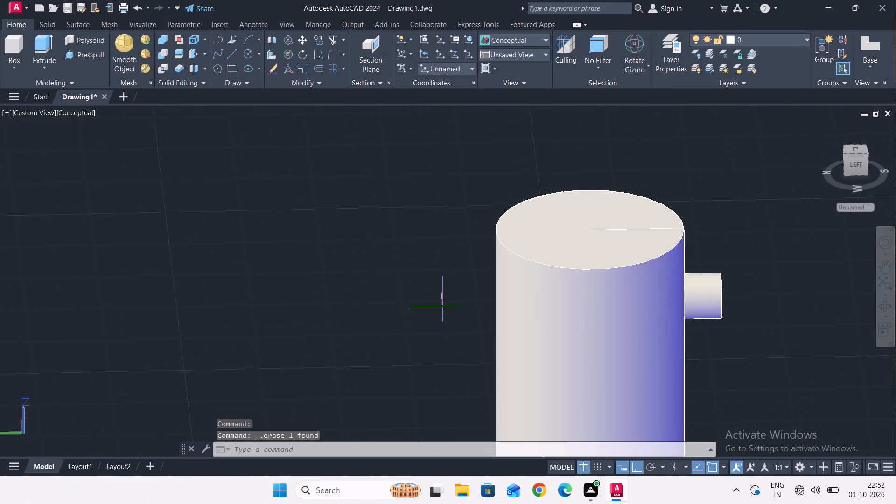
Examine the short front cylinder and its placement on the pin's shaft from several sides and distances.
middle_drag(432, 302, 474, 309)
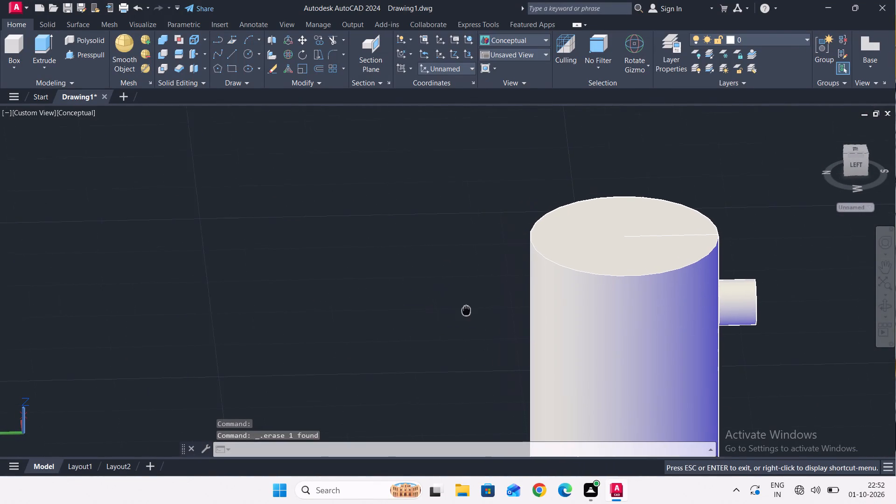
middle_drag(474, 309, 476, 311)
middle_drag(384, 294, 405, 279)
shift+scroll(423, 302, down, 1)
shift+middle_drag(390, 274, 385, 269)
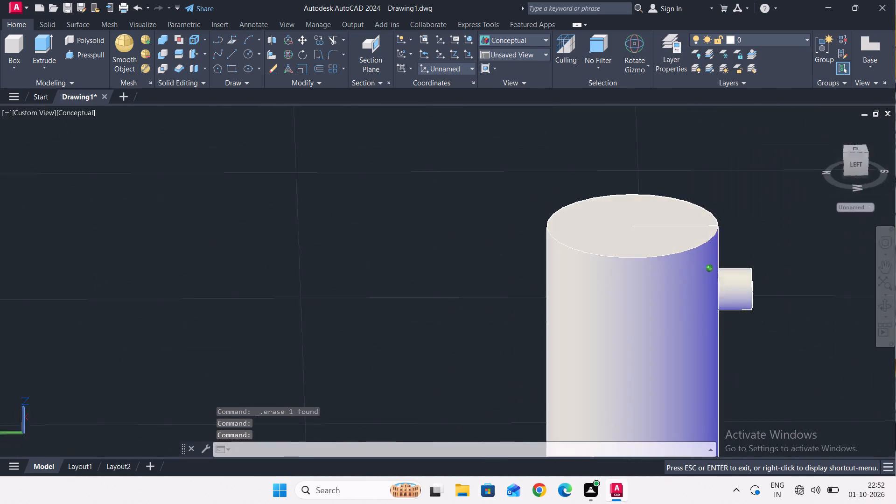
shift+middle_drag(385, 269, 343, 259)
middle_drag(492, 364, 448, 345)
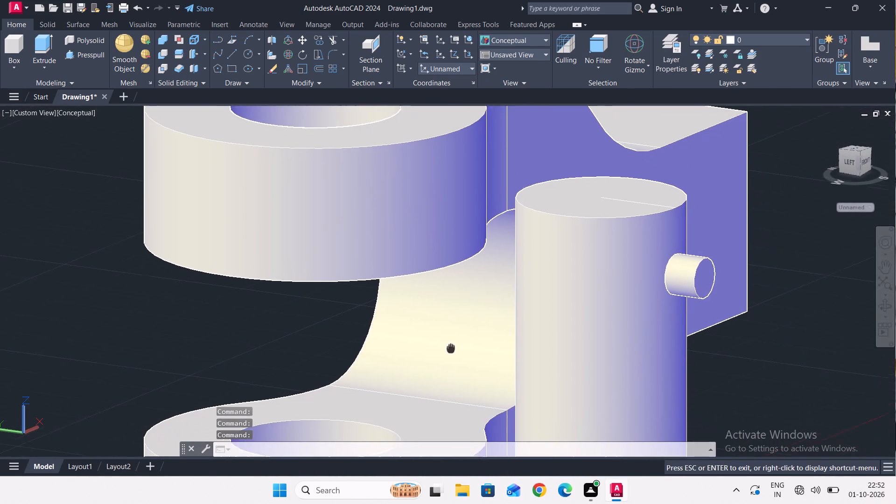
middle_drag(448, 345, 426, 333)
shift+middle_drag(384, 330, 739, 346)
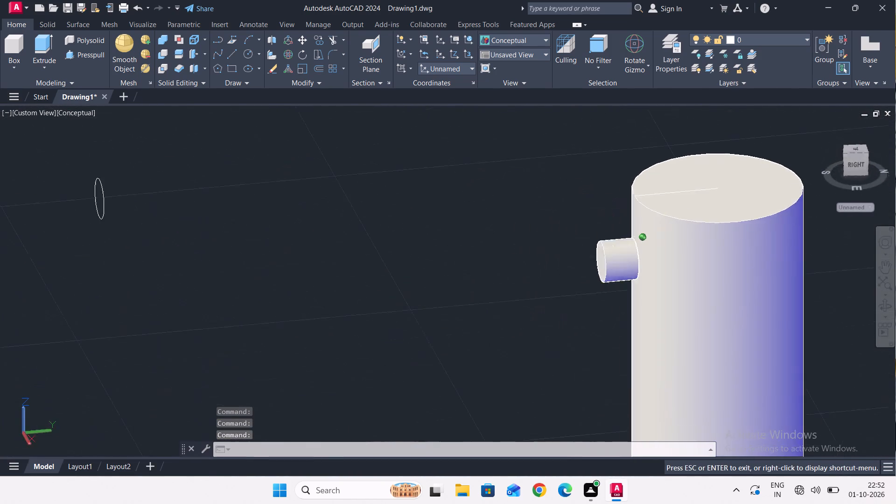
shift+middle_drag(739, 346, 844, 317)
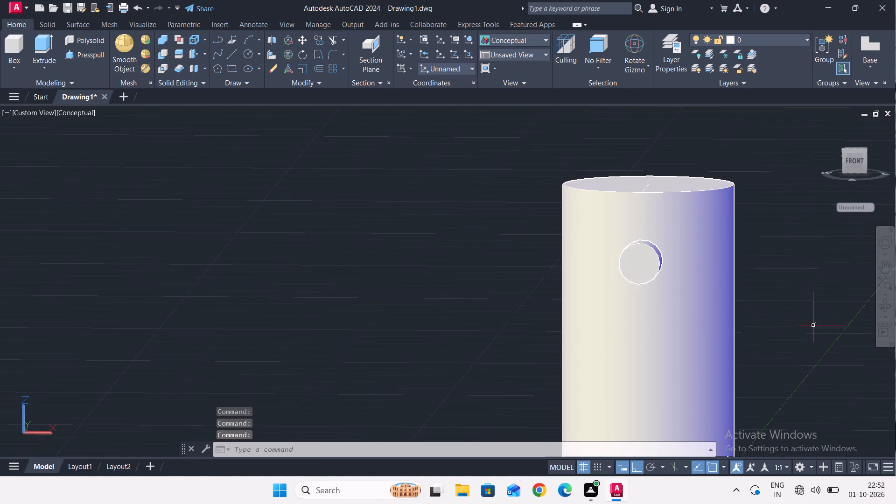
scroll(627, 274, up, 2)
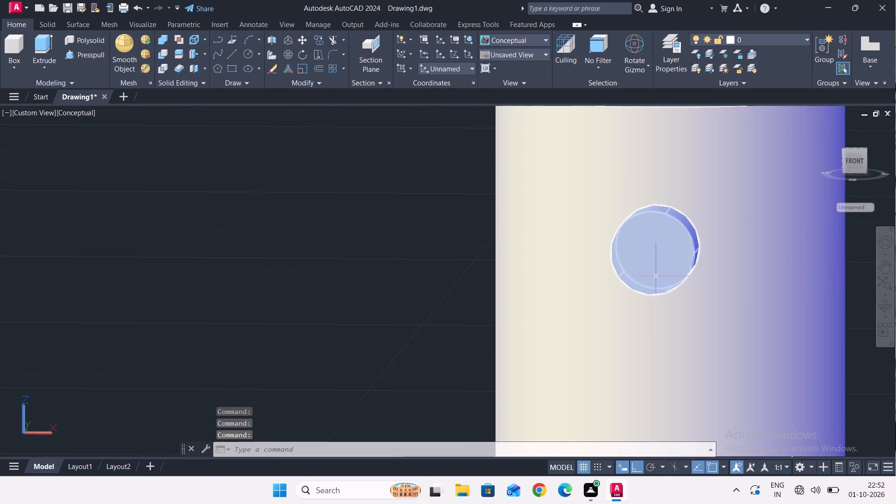
scroll(653, 280, down, 5)
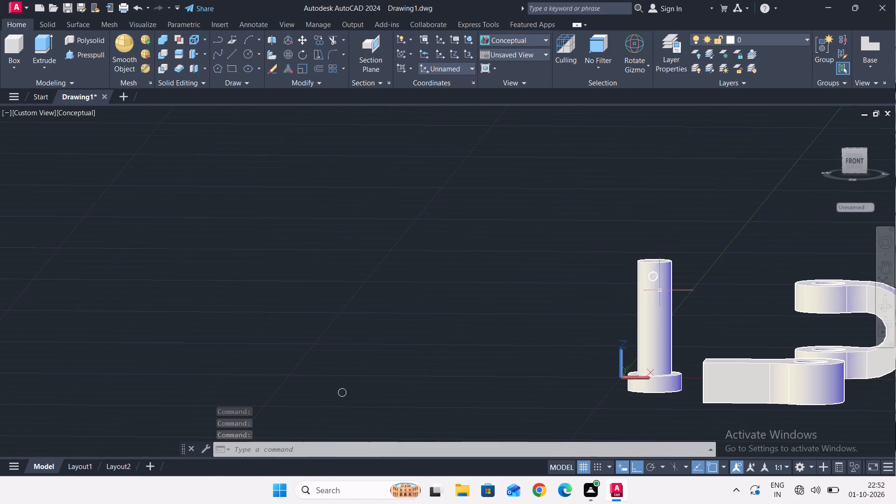
scroll(666, 325, up, 1)
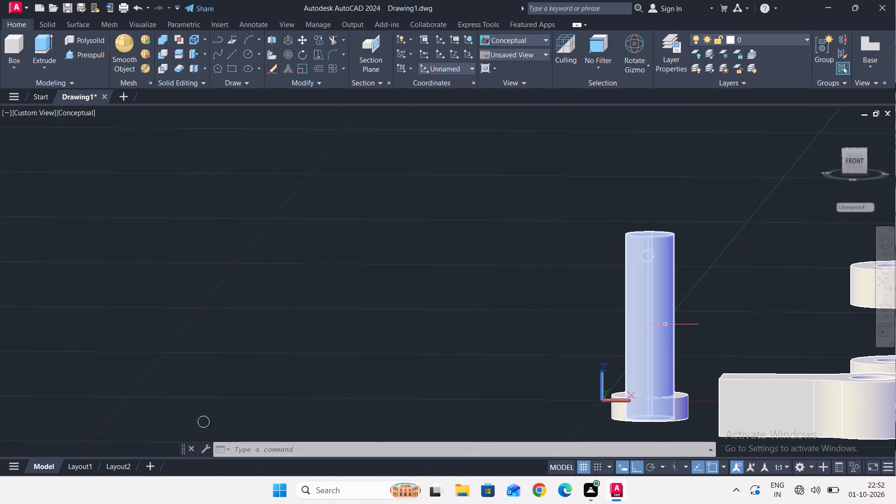
scroll(662, 321, down, 2)
scroll(662, 321, up, 1)
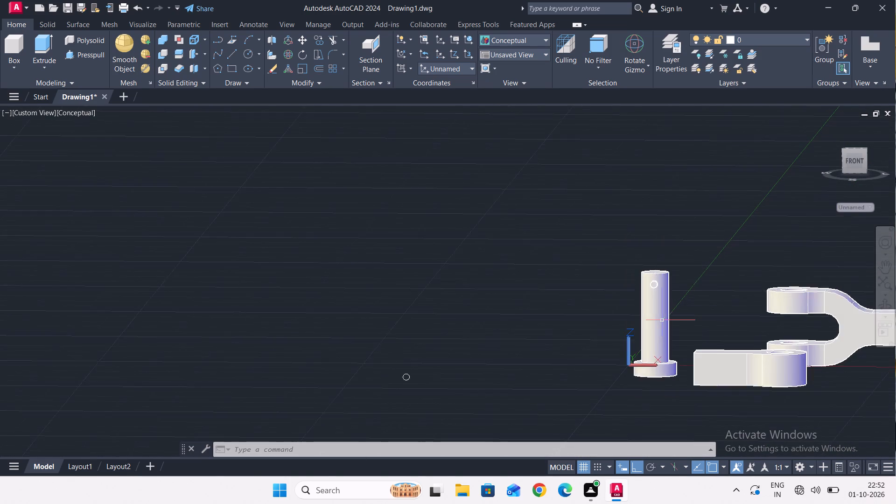
scroll(662, 321, up, 3)
scroll(662, 320, down, 1)
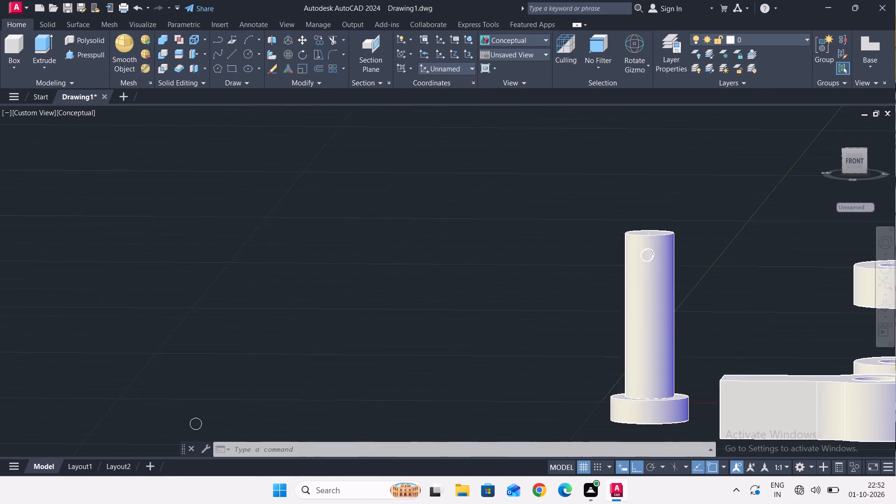
Delete the short cylinder solid at the circle near the top of the pin's shaft.
scroll(662, 320, down, 1)
scroll(656, 282, up, 2)
click(653, 279)
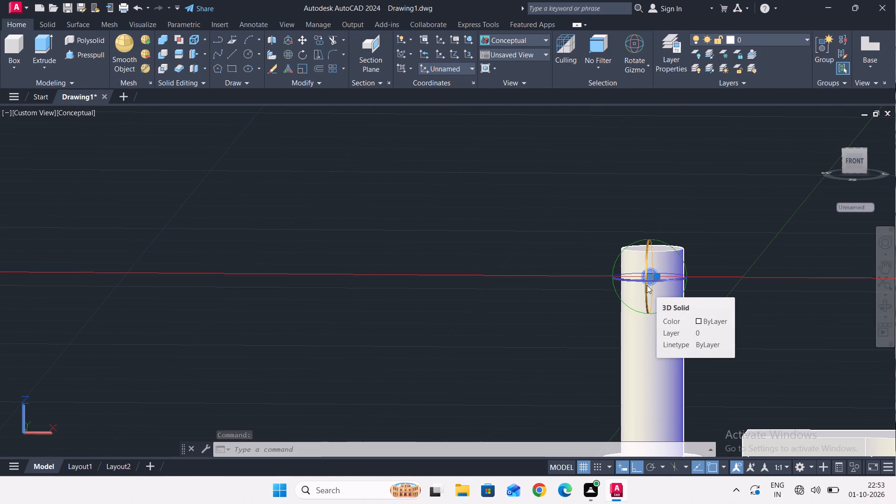
key(Delete)
Examine the circle near the top of the pin's shaft from several sides, along with the neighbouring fork and eye parts.
scroll(647, 285, up, 2)
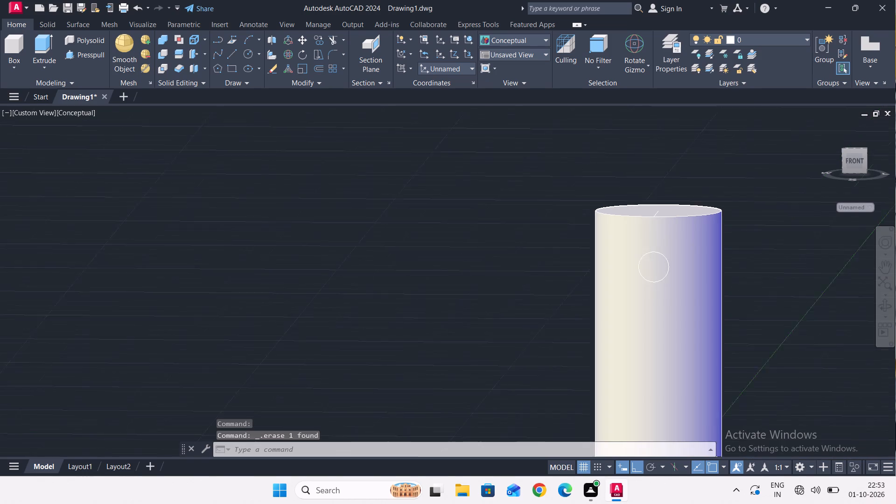
scroll(647, 285, up, 2)
scroll(654, 280, down, 2)
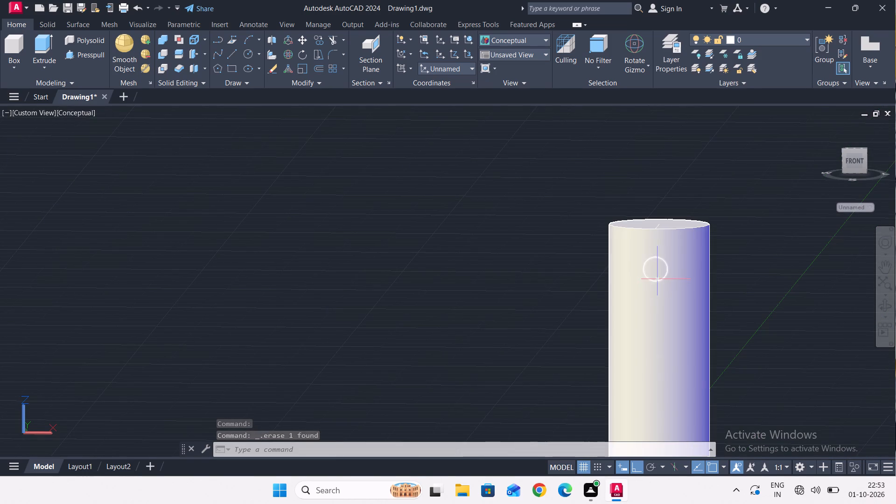
scroll(657, 278, up, 3)
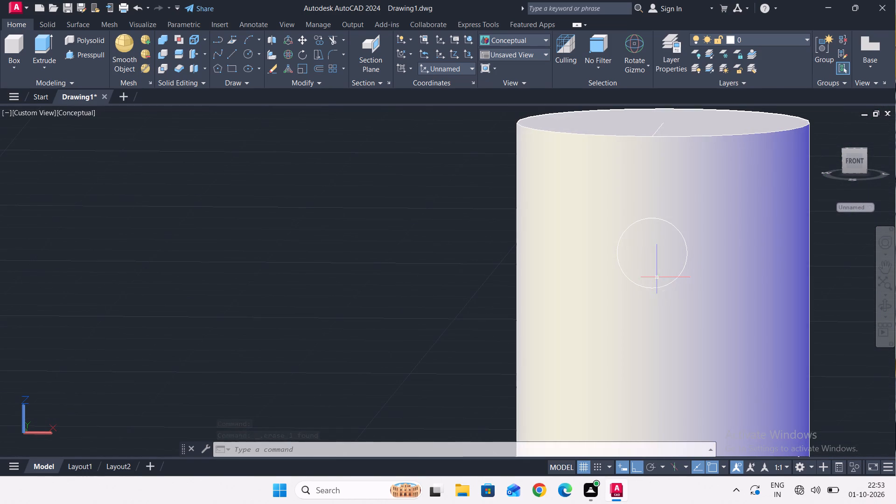
scroll(657, 278, up, 1)
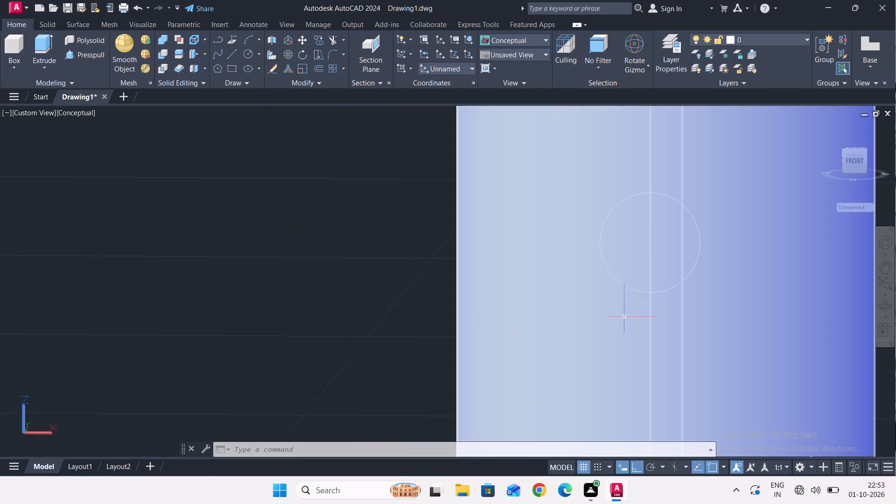
scroll(330, 308, down, 2)
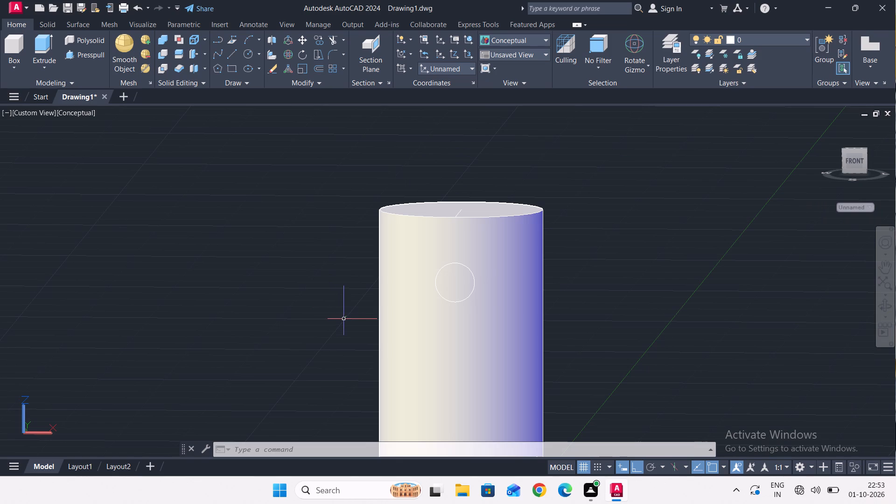
shift+middle_drag(344, 321, 364, 327)
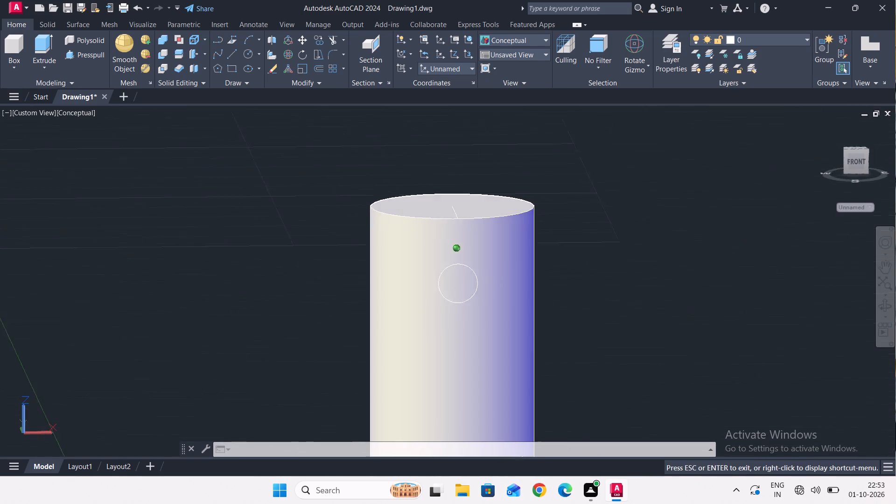
shift+middle_drag(364, 327, 488, 331)
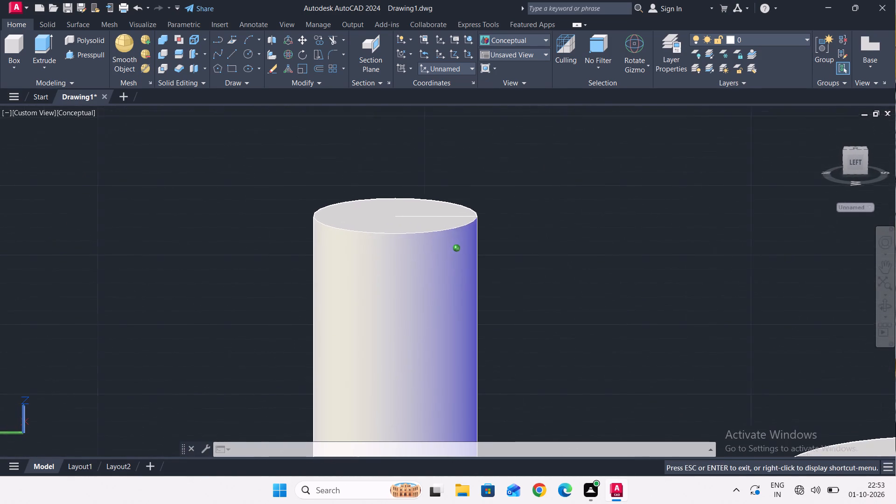
shift+middle_drag(488, 331, 380, 324)
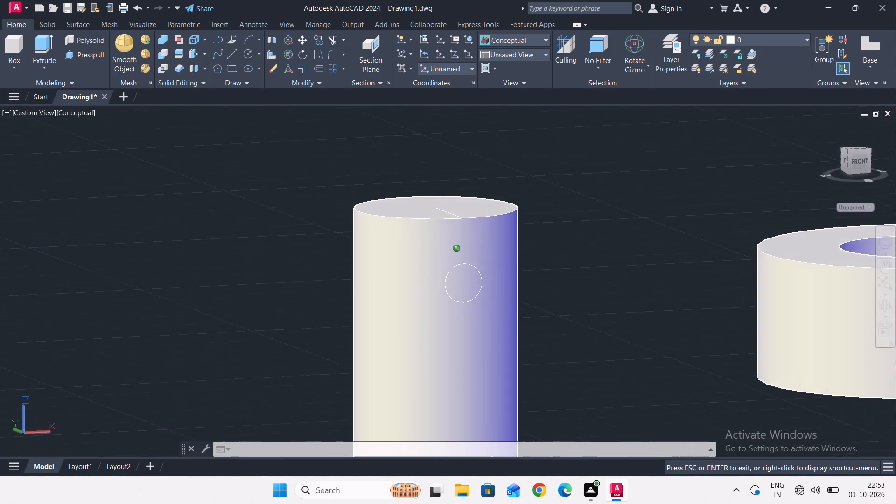
shift+middle_drag(380, 324, 565, 329)
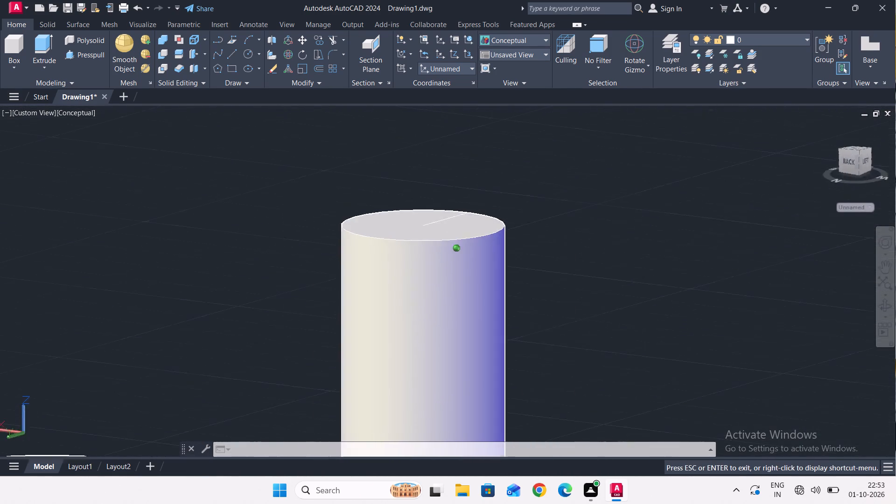
shift+middle_drag(565, 329, 398, 327)
scroll(362, 319, down, 3)
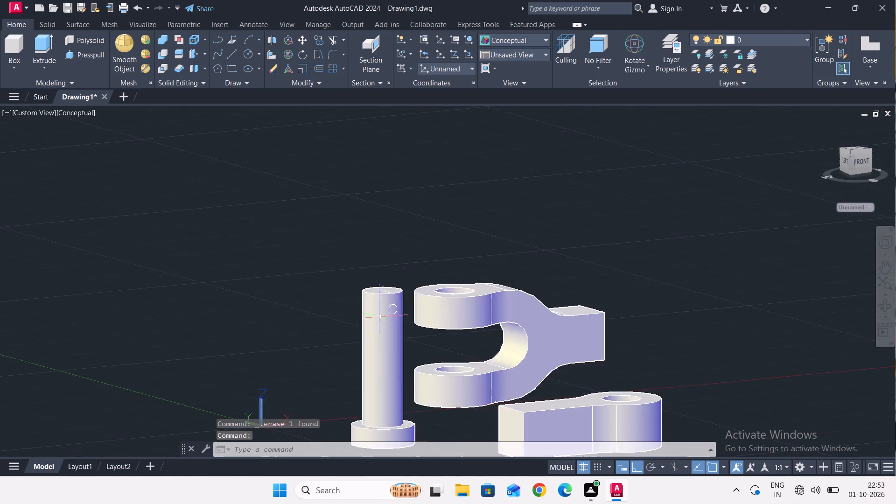
scroll(384, 317, down, 2)
scroll(419, 359, up, 3)
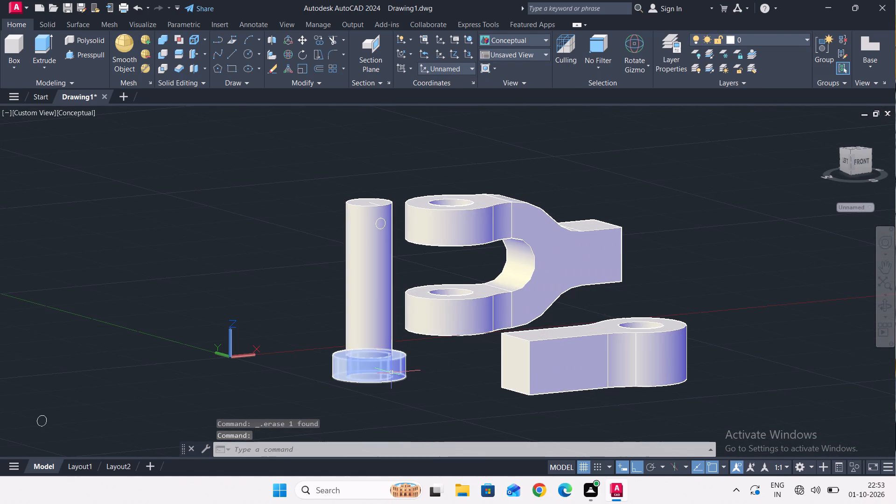
scroll(406, 370, up, 1)
scroll(442, 360, down, 3)
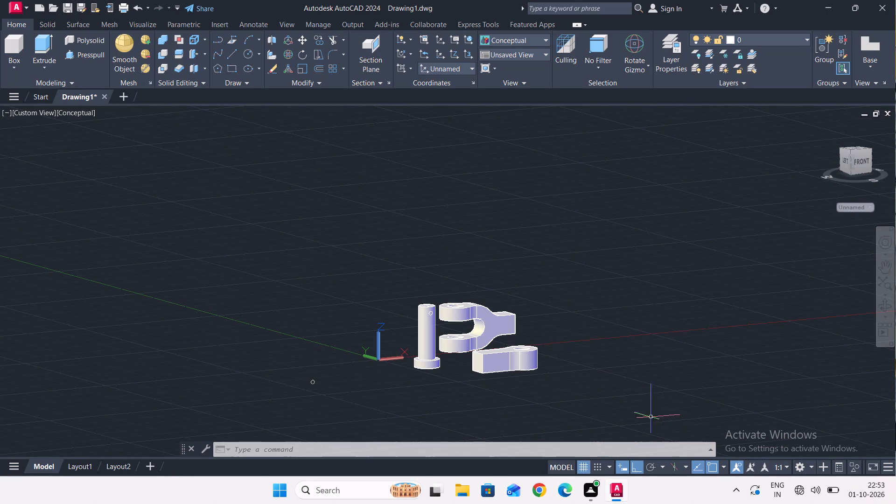
Save the drawing in the Documents folder as 1oct2026 in AutoCAD 2018 Drawing format.
key(ctrl+s)
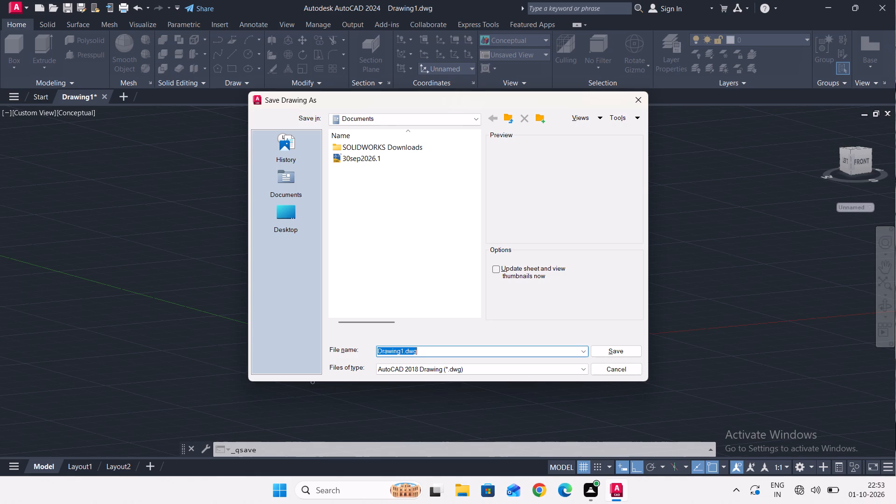
key(1)
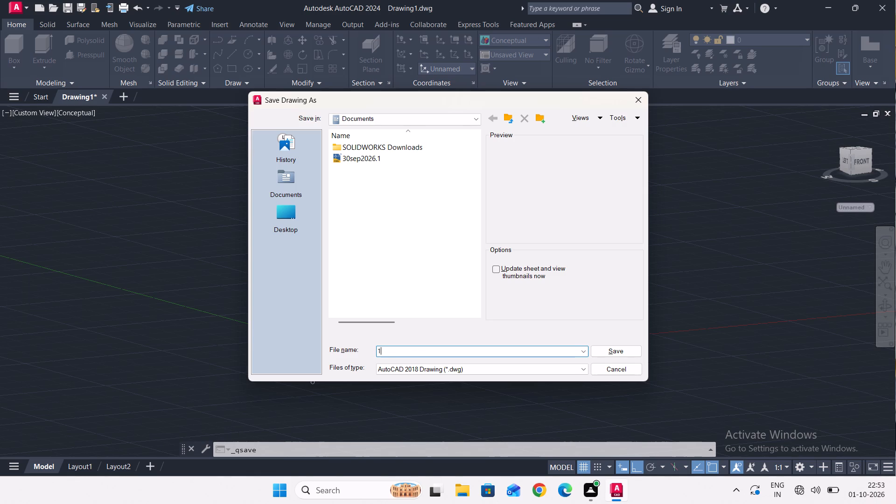
text(oct)
text(2026)
click(611, 354)
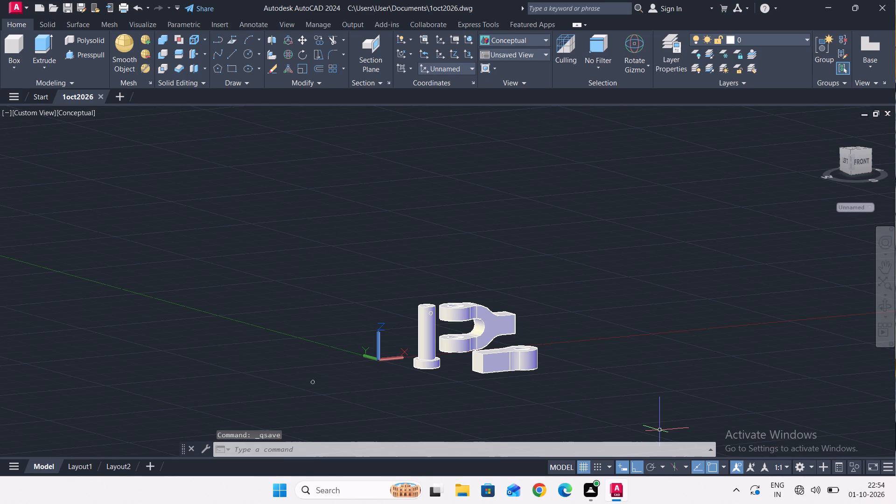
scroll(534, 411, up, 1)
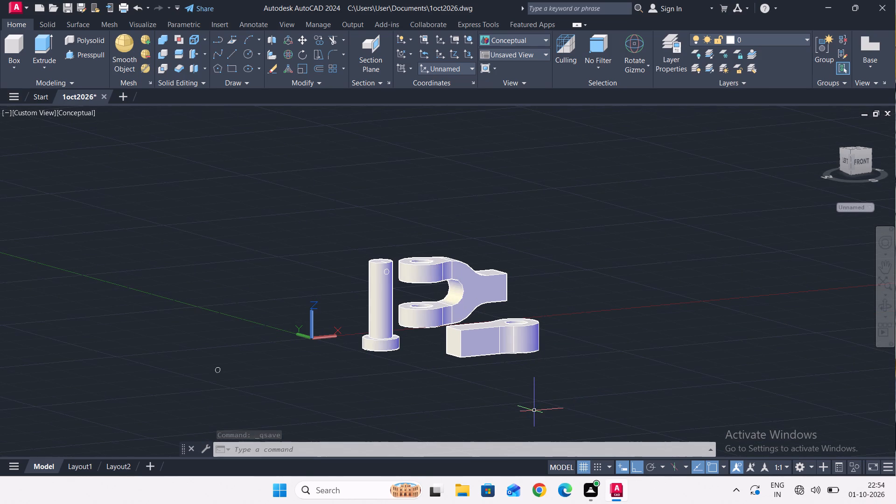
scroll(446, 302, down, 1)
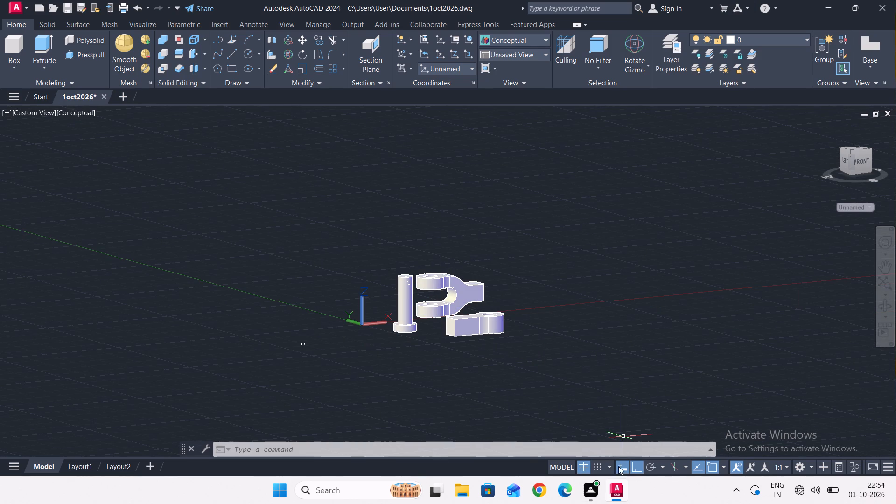
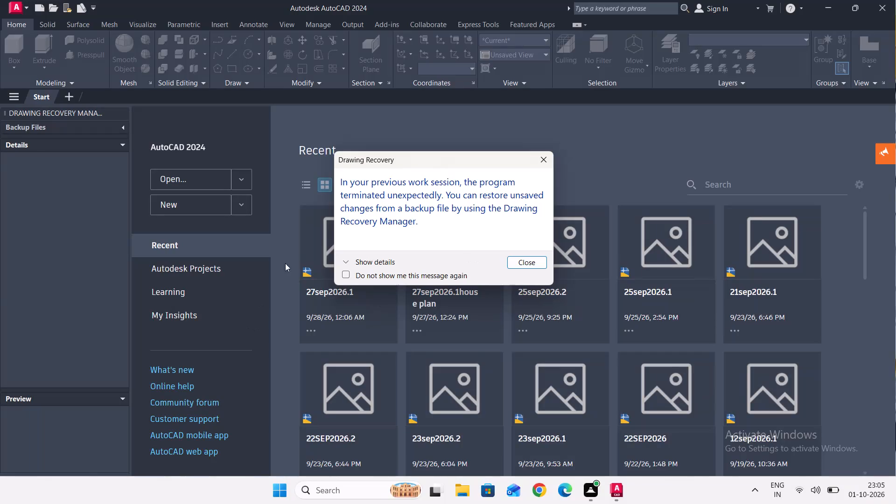
Dismiss the drawing recovery notice and open the drawing 1oct2026 from the Documents folder.
click(544, 163)
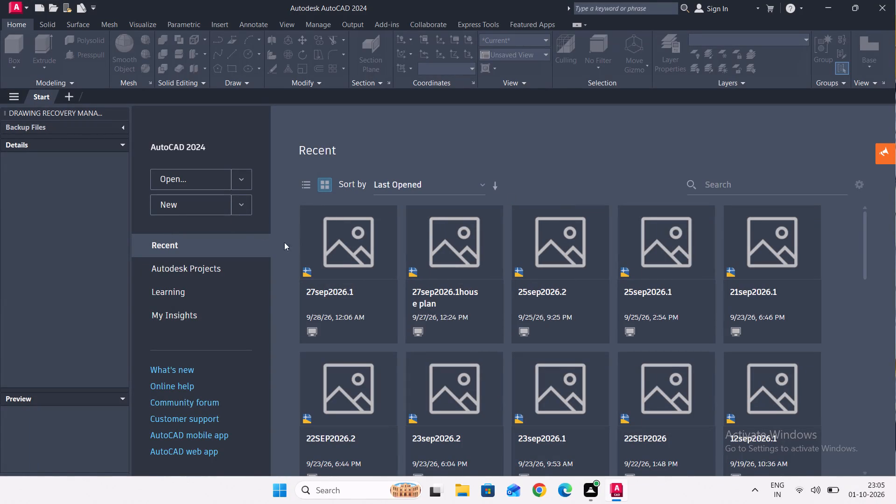
scroll(529, 308, down, 2)
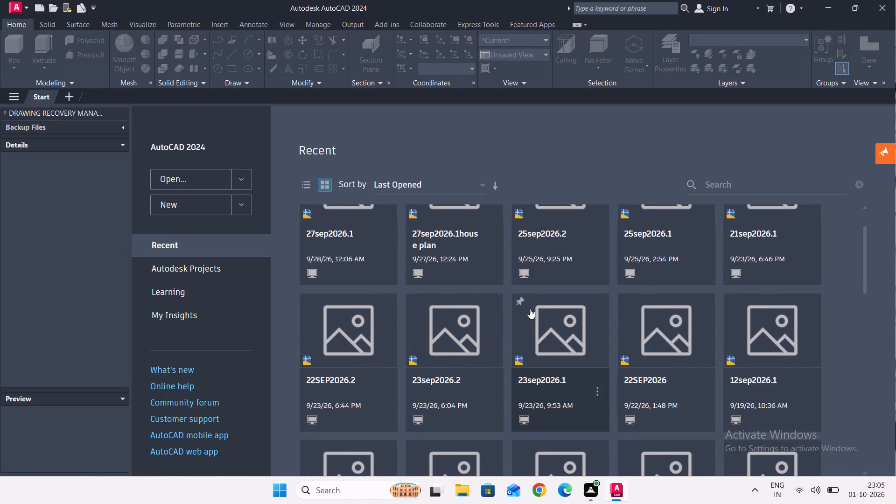
scroll(542, 317, down, 6)
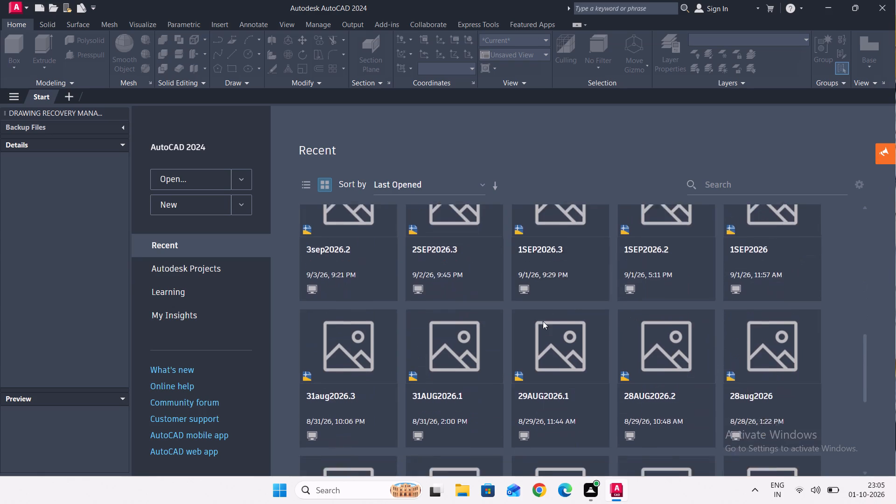
scroll(543, 321, down, 2)
click(216, 180)
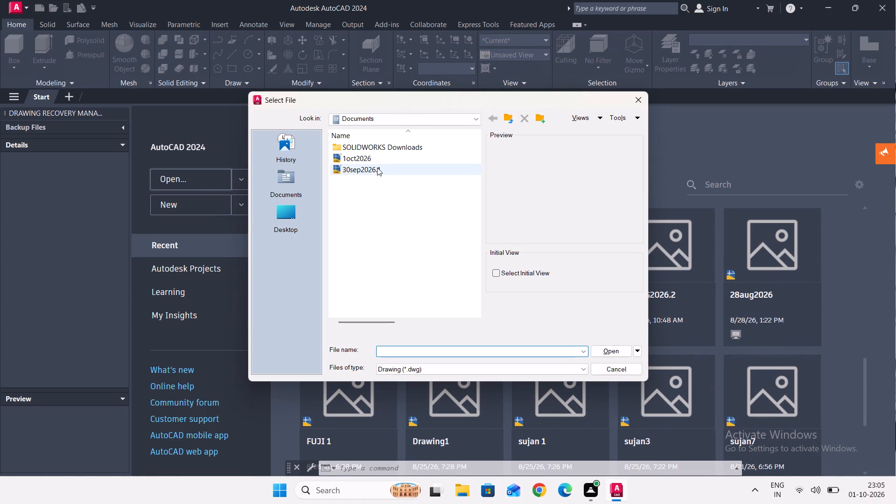
double_click(366, 161)
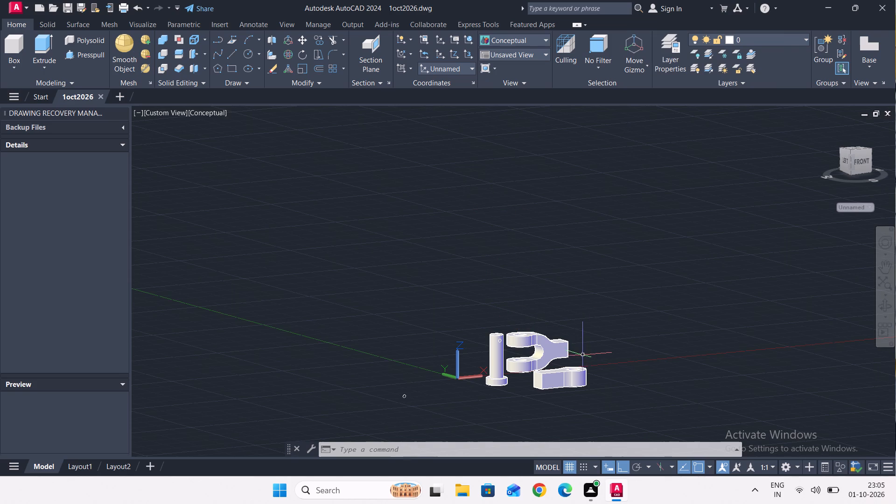
Examine the headed pin, fork and eye-end solids from all around and in the Front view.
scroll(577, 355, up, 3)
scroll(575, 352, down, 4)
scroll(568, 353, up, 4)
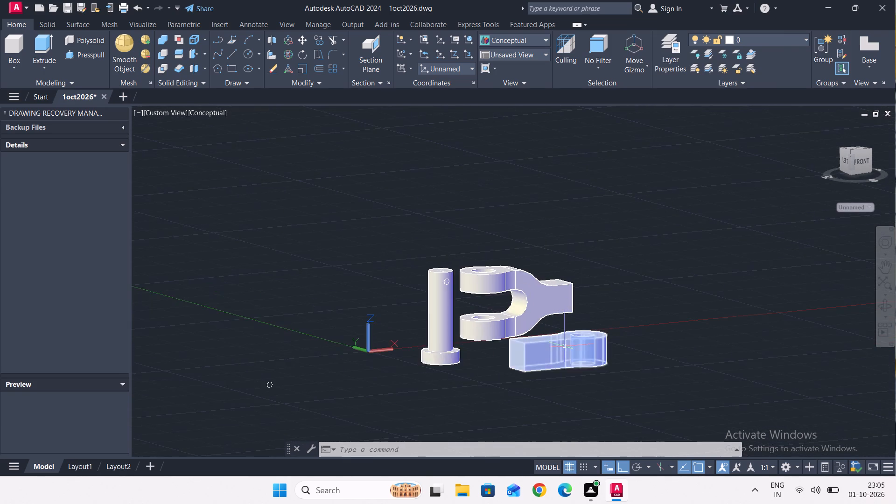
scroll(565, 340, up, 4)
scroll(563, 339, down, 4)
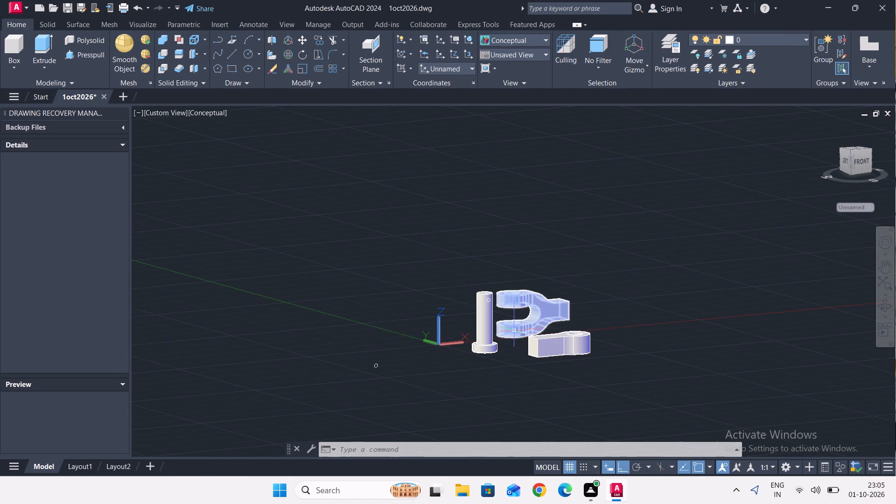
shift+middle_drag(367, 351, 437, 364)
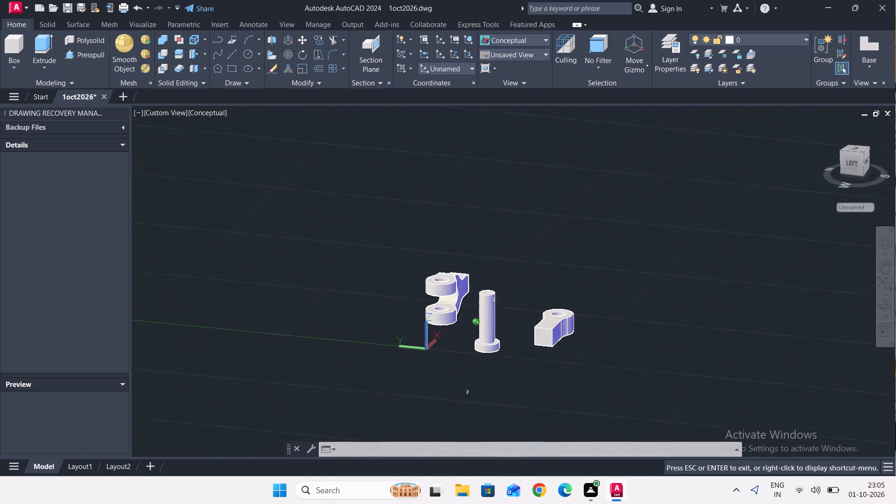
shift+middle_drag(437, 364, 615, 366)
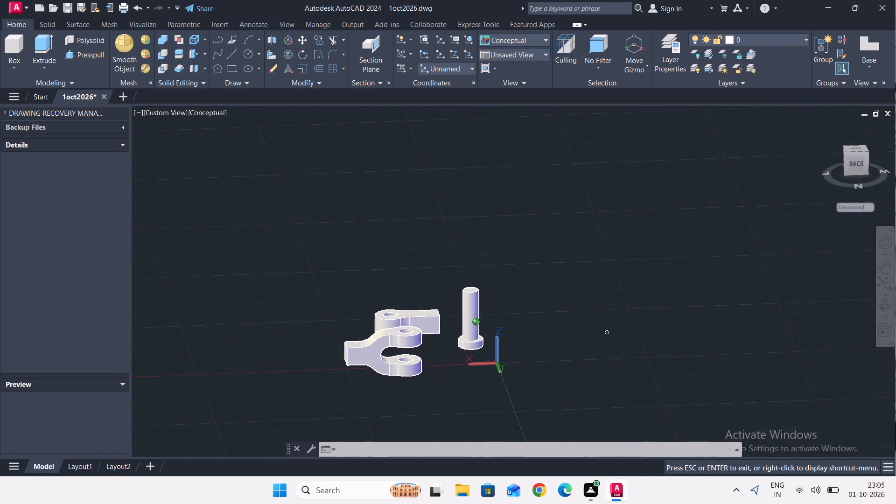
shift+middle_drag(615, 366, 835, 354)
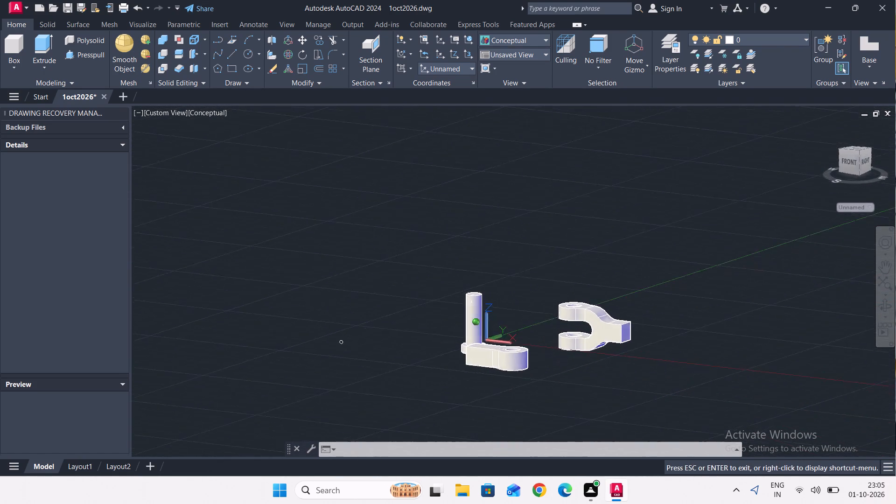
shift+middle_drag(835, 354, 826, 339)
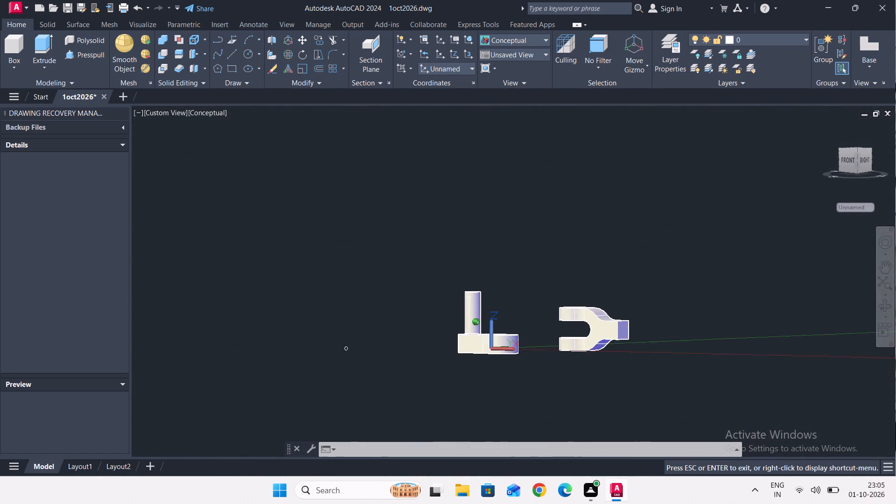
shift+middle_drag(826, 339, 866, 338)
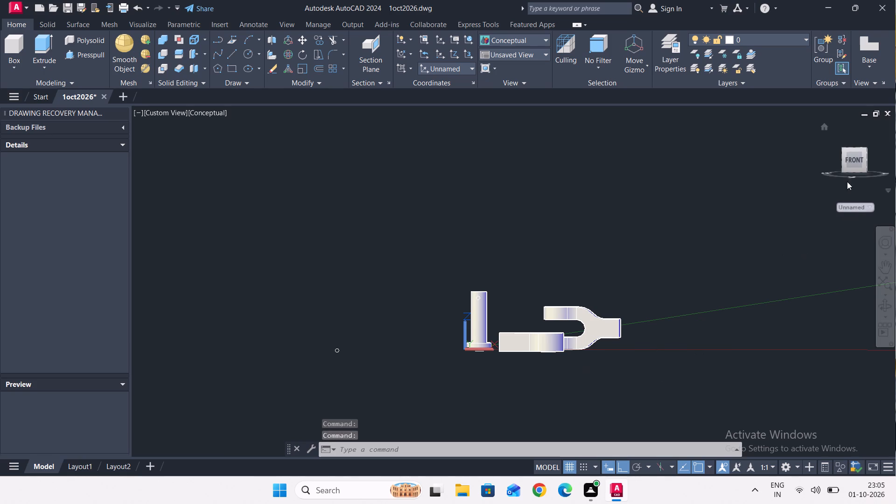
click(853, 159)
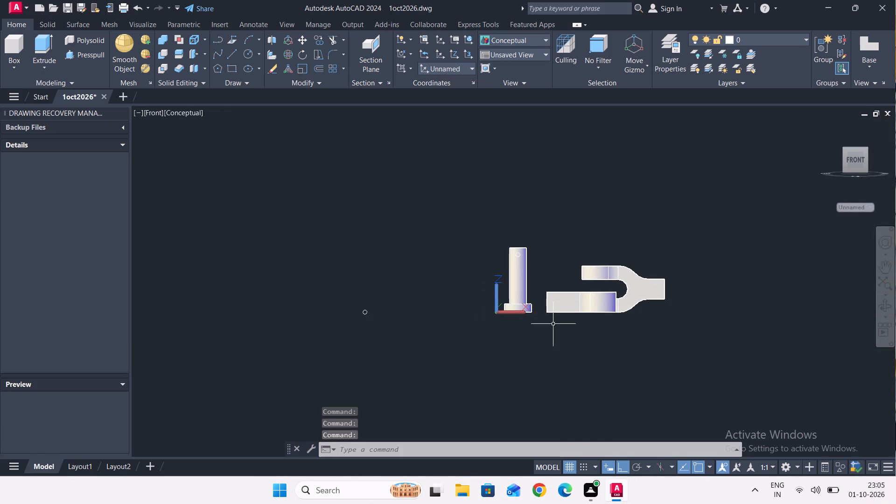
middle_drag(469, 346, 467, 341)
scroll(538, 266, up, 2)
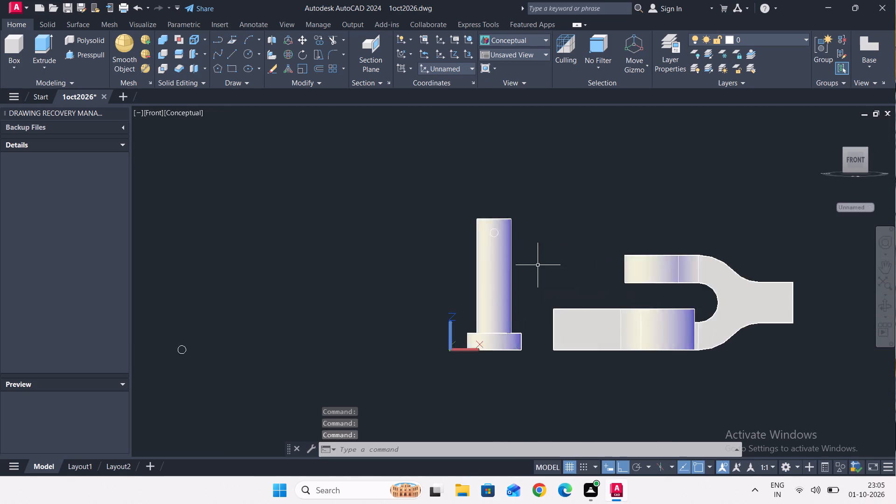
scroll(538, 266, up, 1)
scroll(641, 315, up, 3)
scroll(637, 312, down, 6)
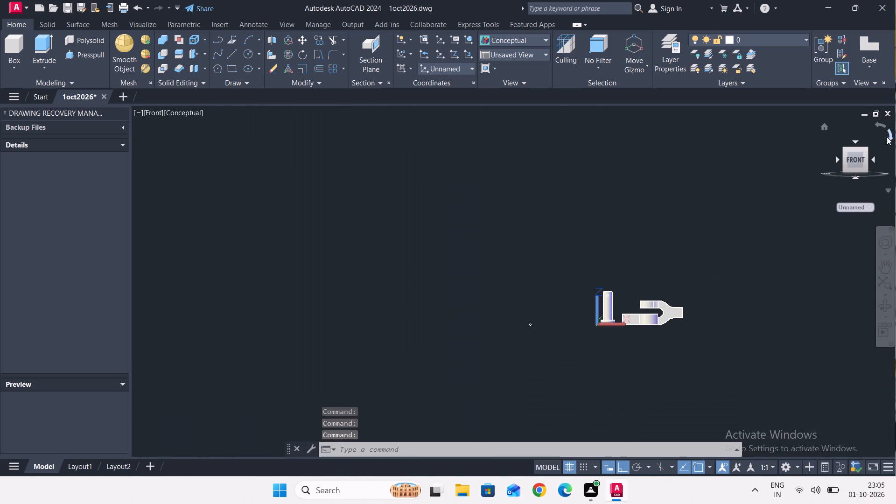
Inspect the three joint parts in the SW Isometric view and from low angles near the front.
click(845, 149)
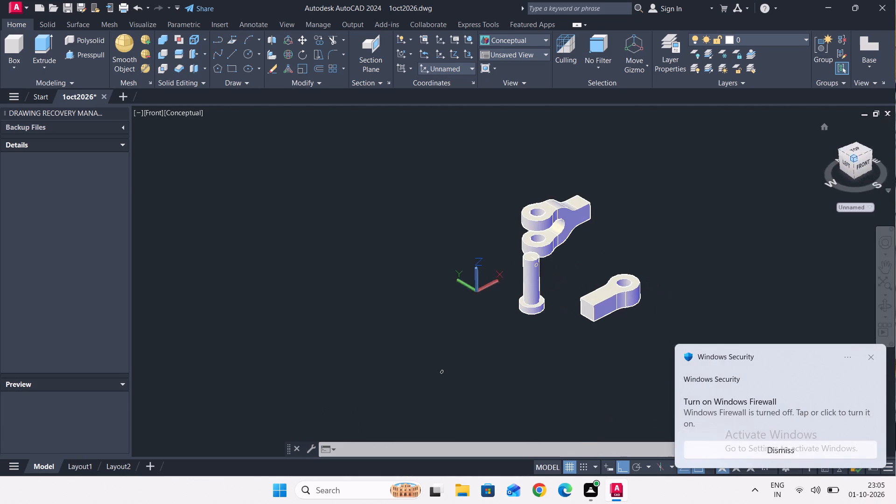
scroll(669, 244, down, 1)
scroll(646, 281, up, 3)
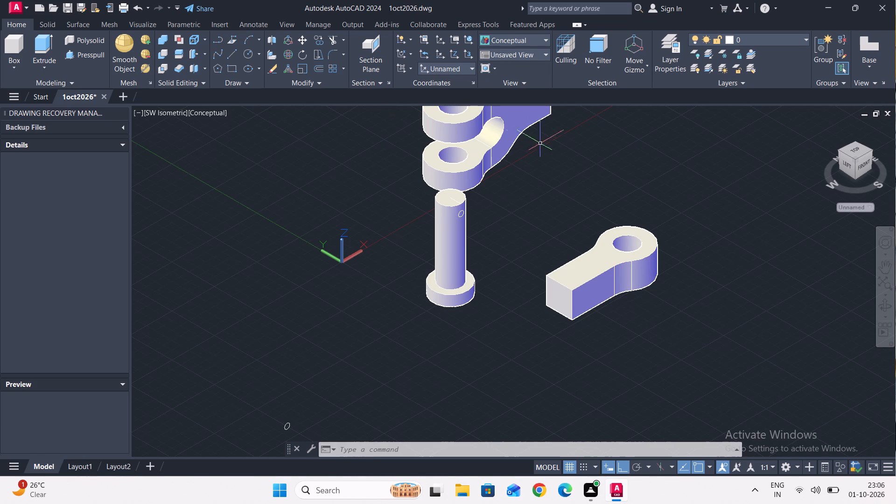
scroll(484, 255, up, 1)
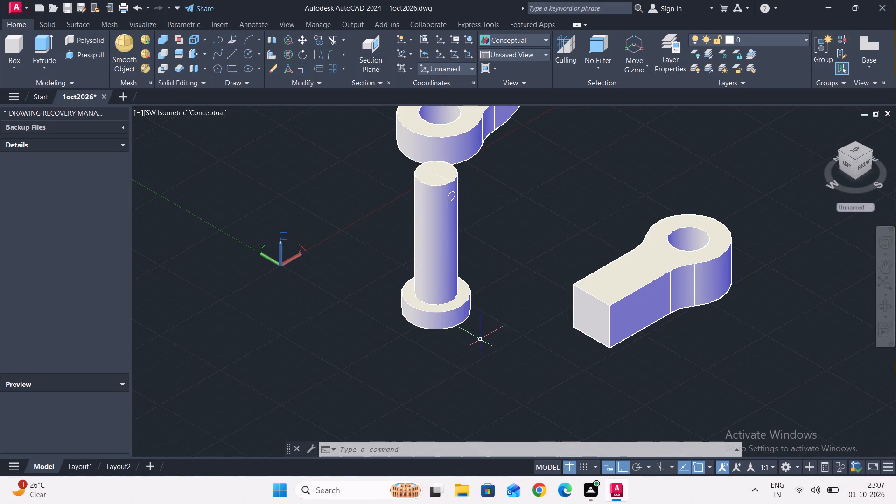
scroll(480, 340, down, 1)
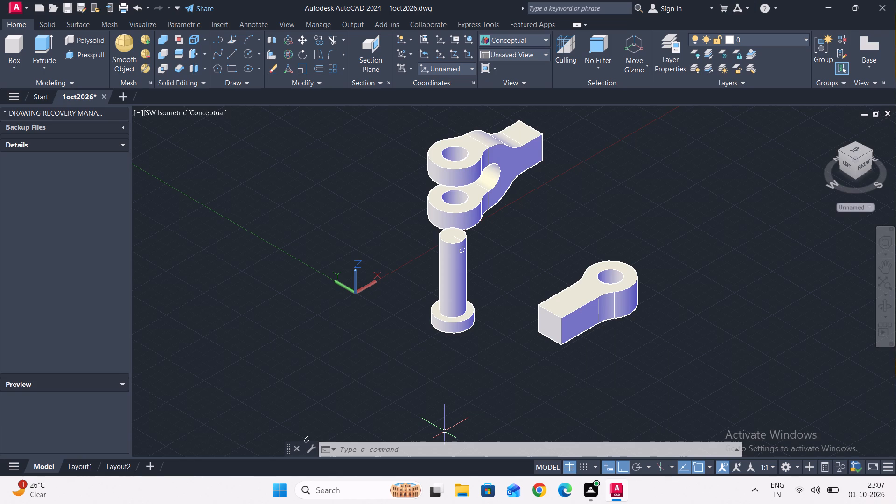
scroll(626, 231, down, 1)
scroll(616, 201, up, 1)
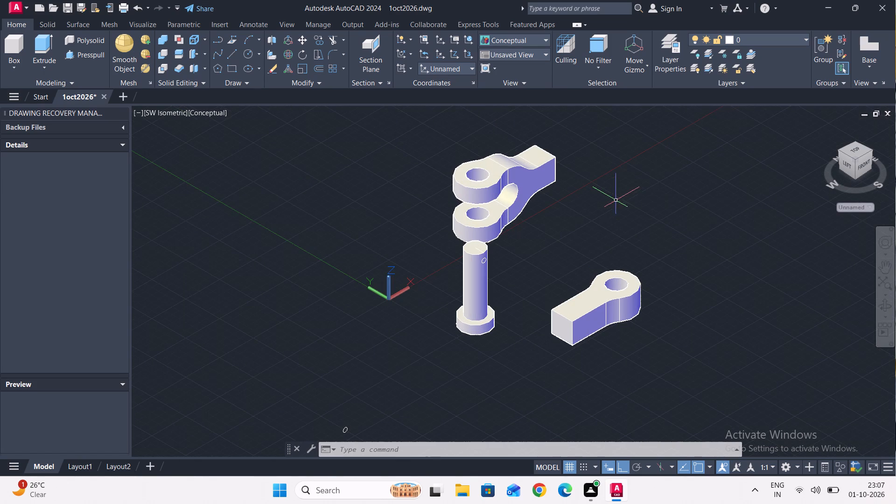
middle_drag(644, 213, 644, 214)
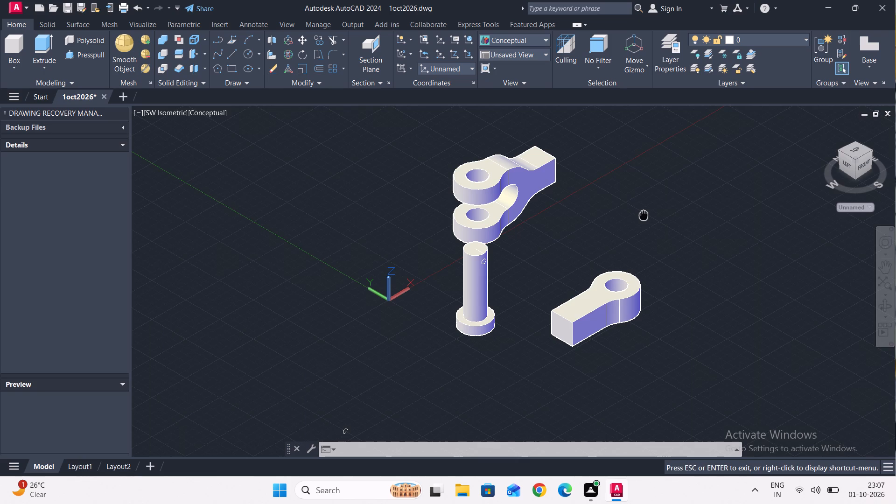
middle_drag(644, 214, 620, 223)
shift+middle_drag(621, 221, 588, 231)
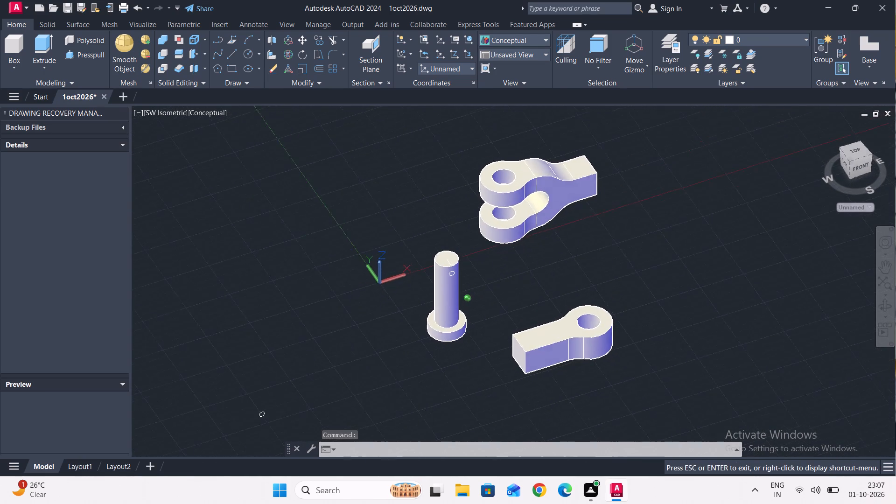
shift+middle_drag(588, 231, 563, 157)
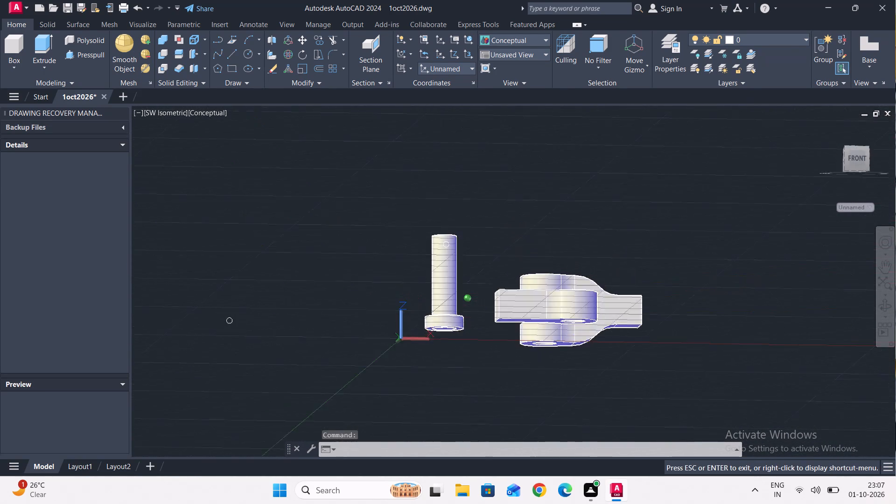
shift+middle_drag(563, 157, 564, 175)
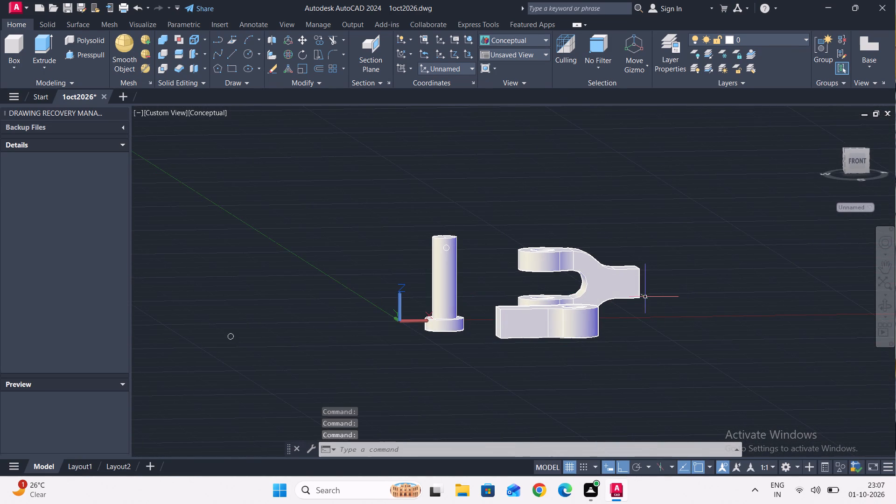
scroll(644, 297, up, 2)
scroll(659, 269, down, 2)
scroll(673, 281, up, 1)
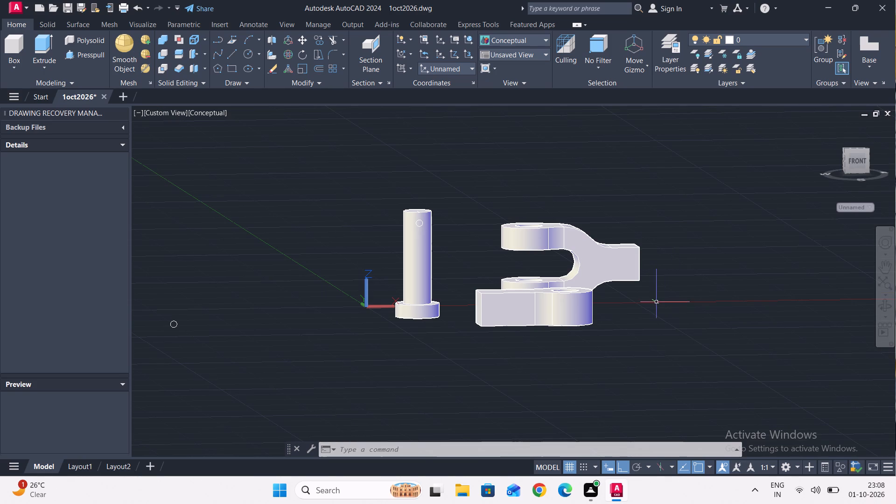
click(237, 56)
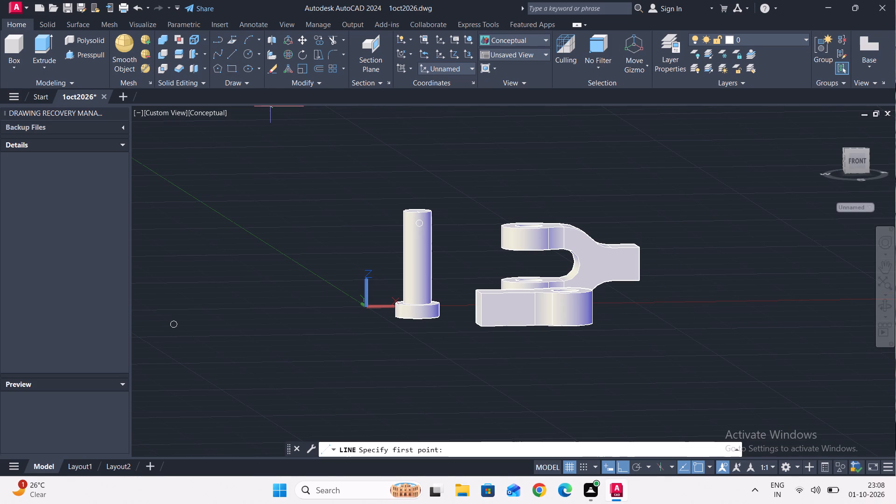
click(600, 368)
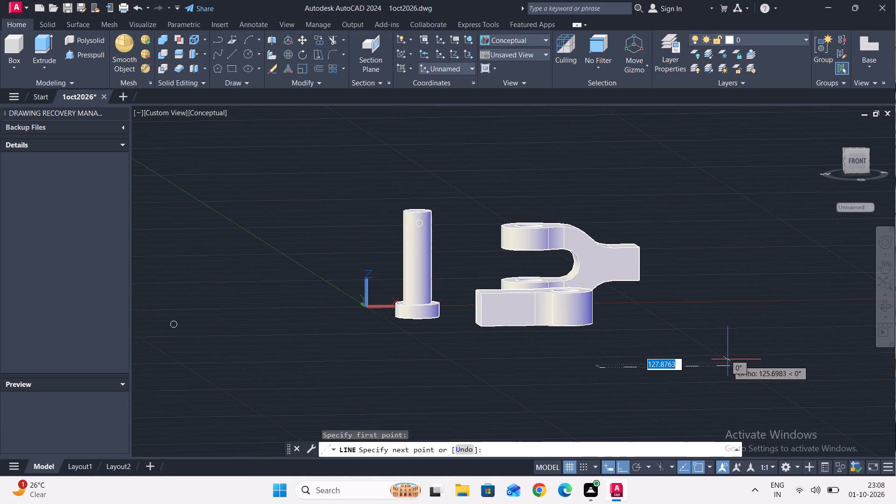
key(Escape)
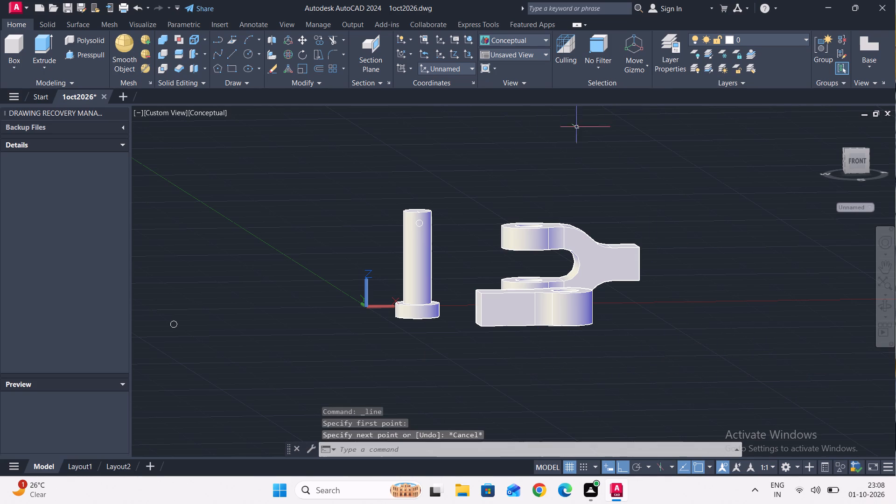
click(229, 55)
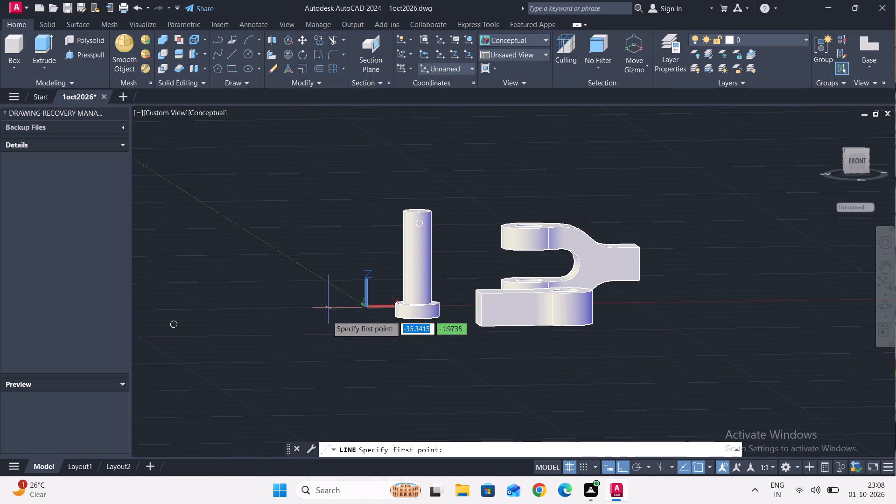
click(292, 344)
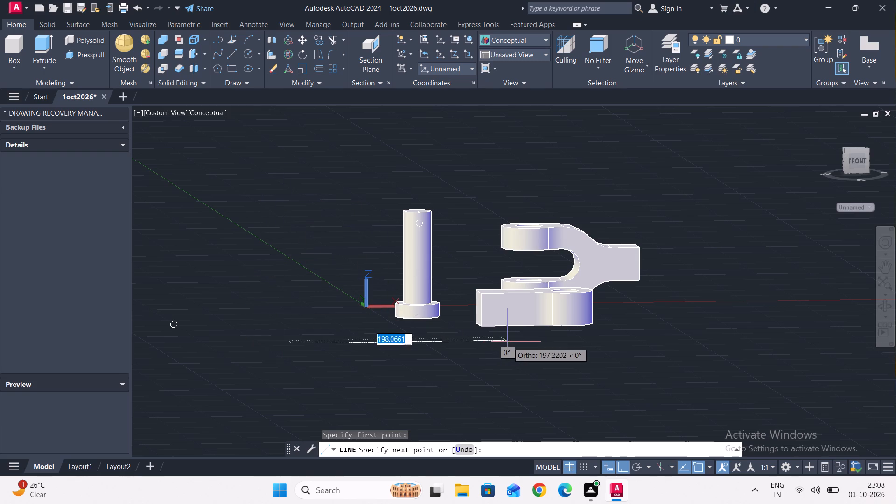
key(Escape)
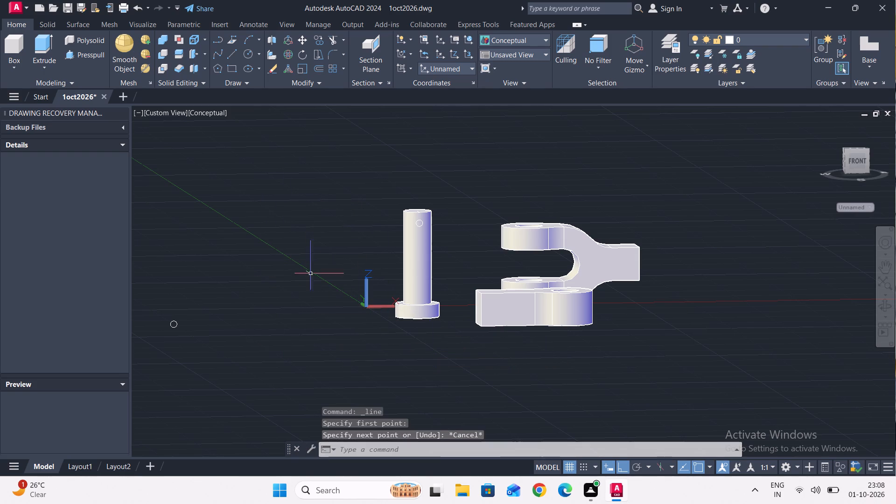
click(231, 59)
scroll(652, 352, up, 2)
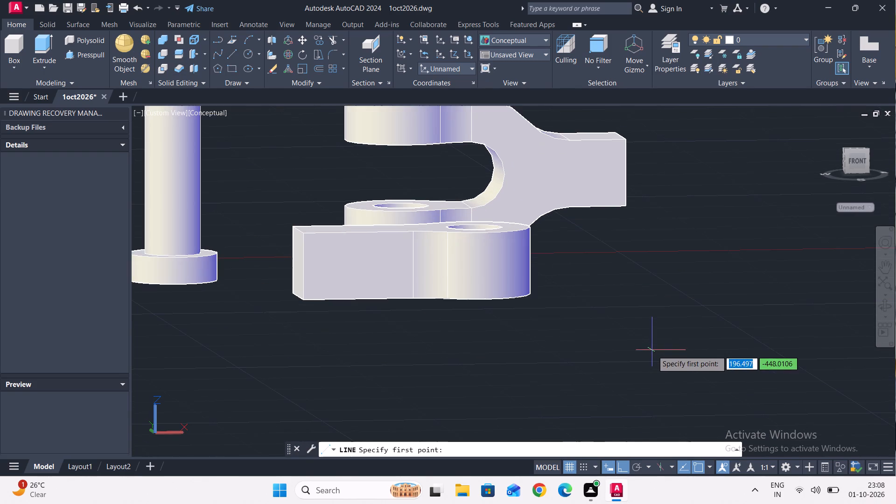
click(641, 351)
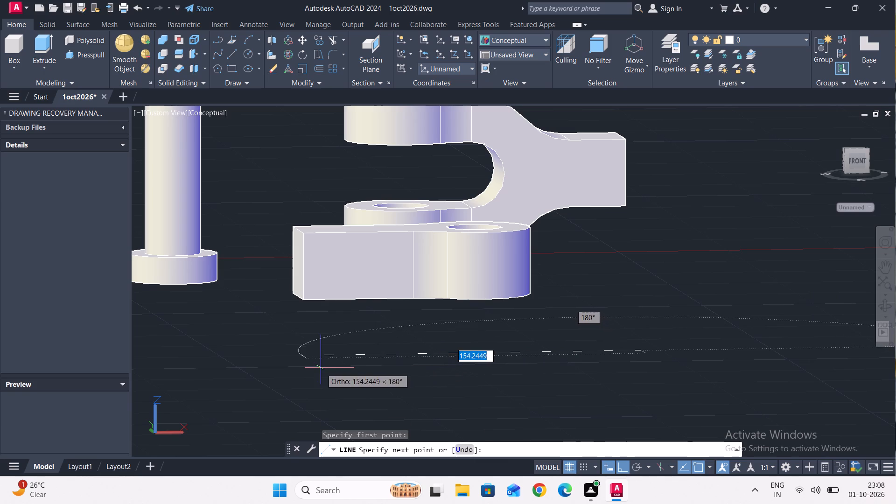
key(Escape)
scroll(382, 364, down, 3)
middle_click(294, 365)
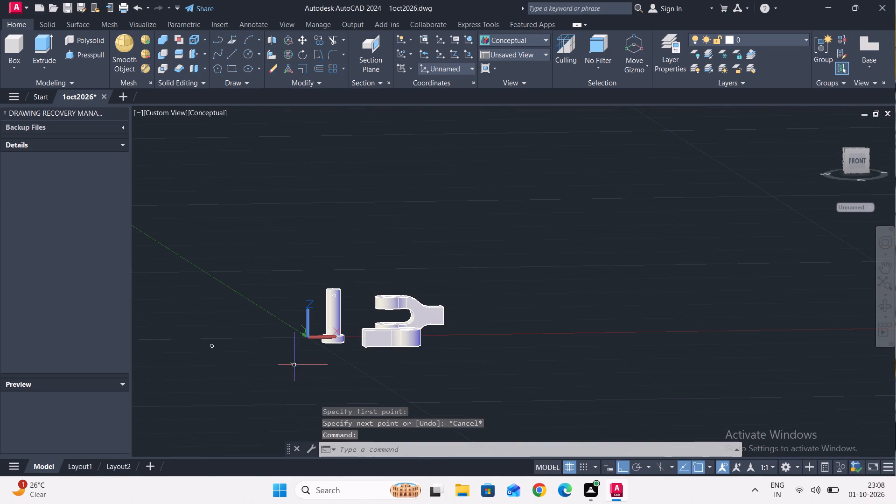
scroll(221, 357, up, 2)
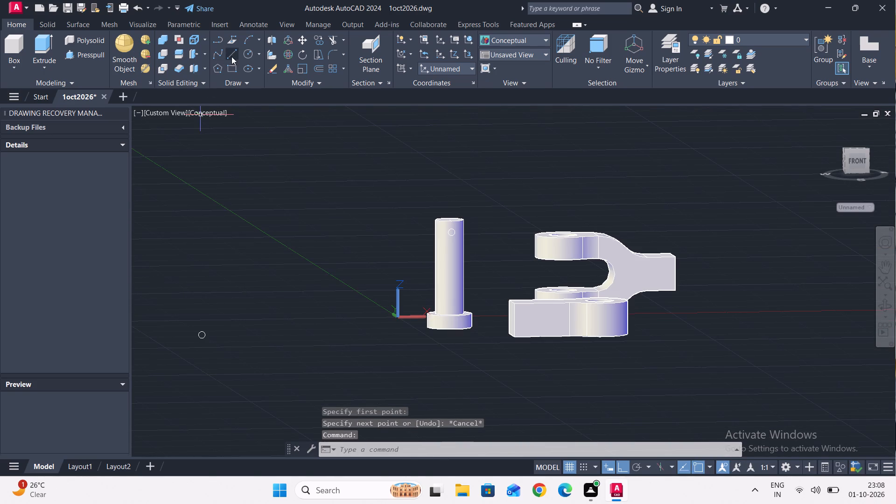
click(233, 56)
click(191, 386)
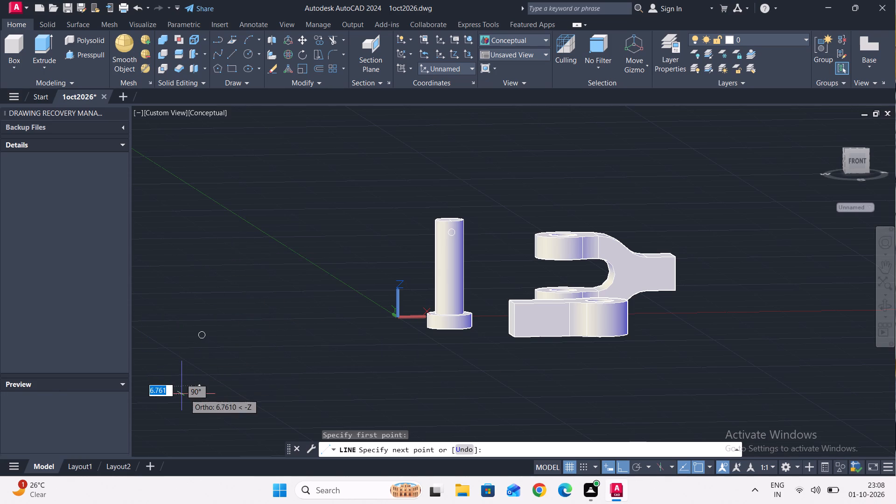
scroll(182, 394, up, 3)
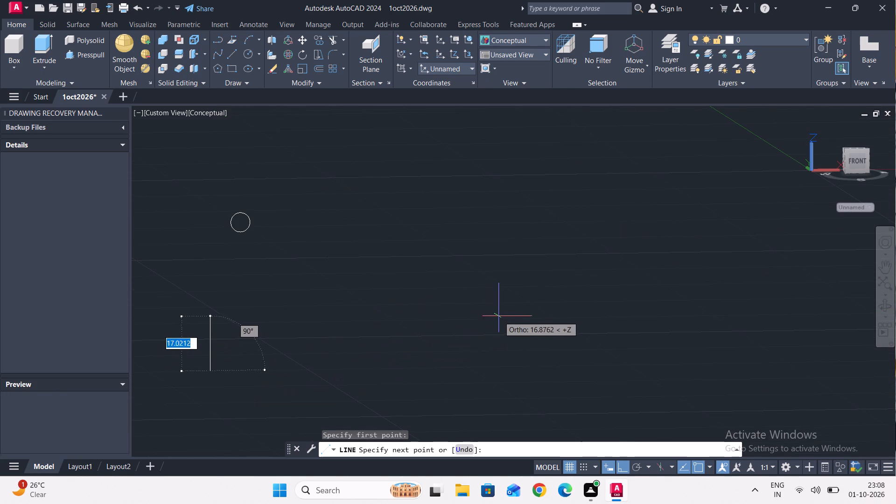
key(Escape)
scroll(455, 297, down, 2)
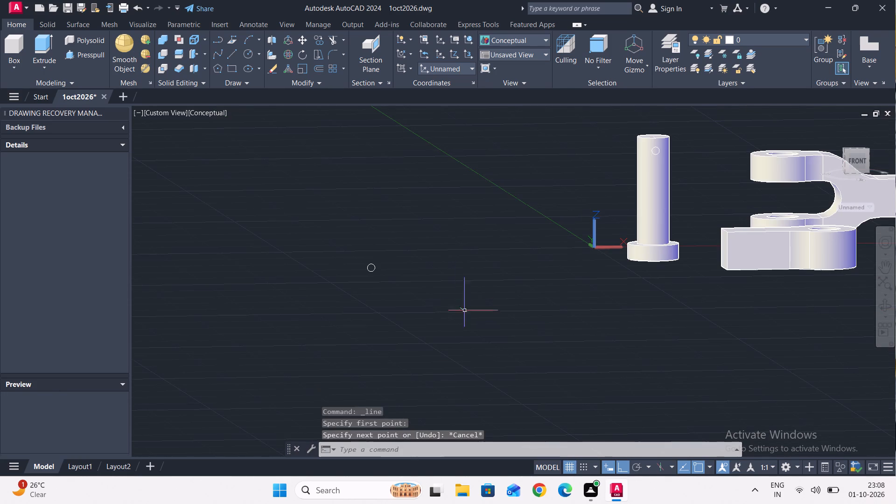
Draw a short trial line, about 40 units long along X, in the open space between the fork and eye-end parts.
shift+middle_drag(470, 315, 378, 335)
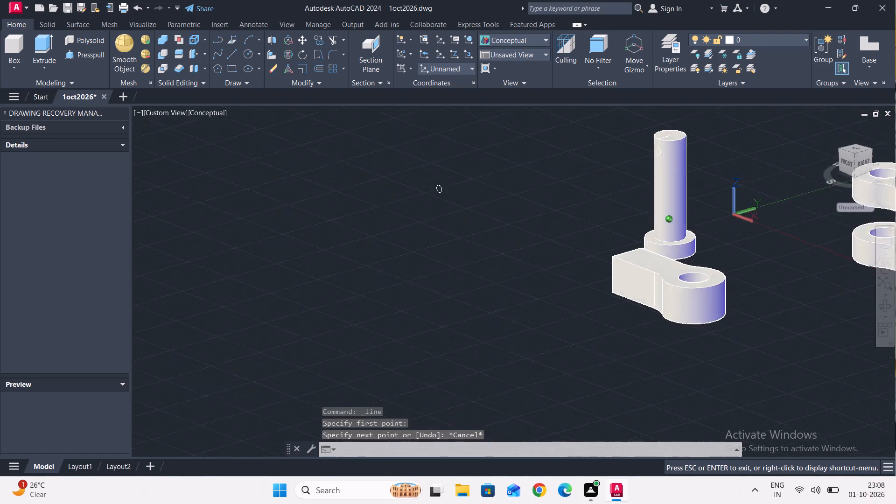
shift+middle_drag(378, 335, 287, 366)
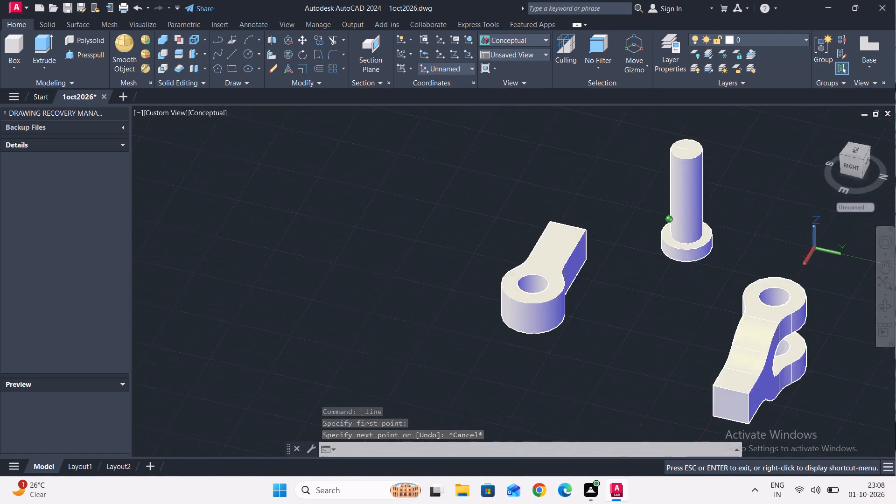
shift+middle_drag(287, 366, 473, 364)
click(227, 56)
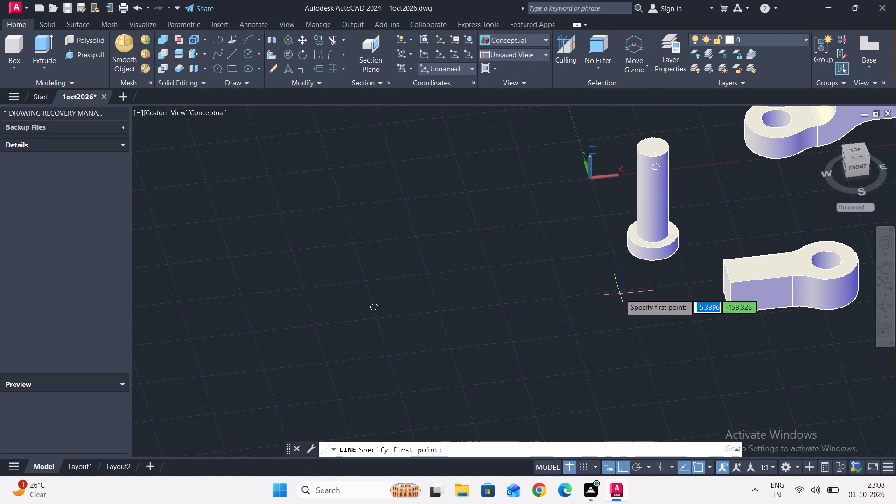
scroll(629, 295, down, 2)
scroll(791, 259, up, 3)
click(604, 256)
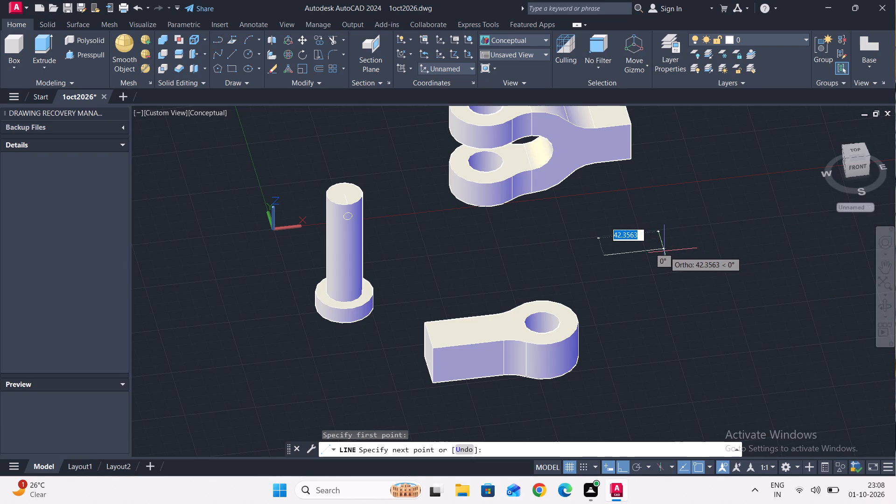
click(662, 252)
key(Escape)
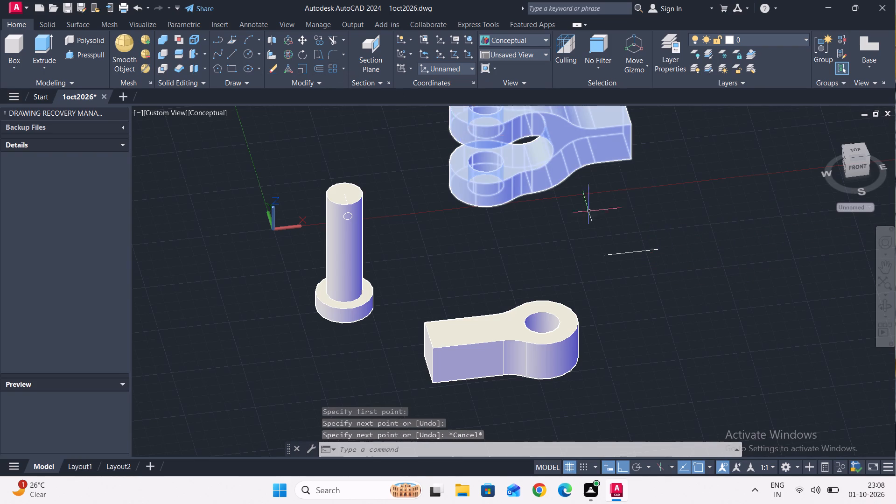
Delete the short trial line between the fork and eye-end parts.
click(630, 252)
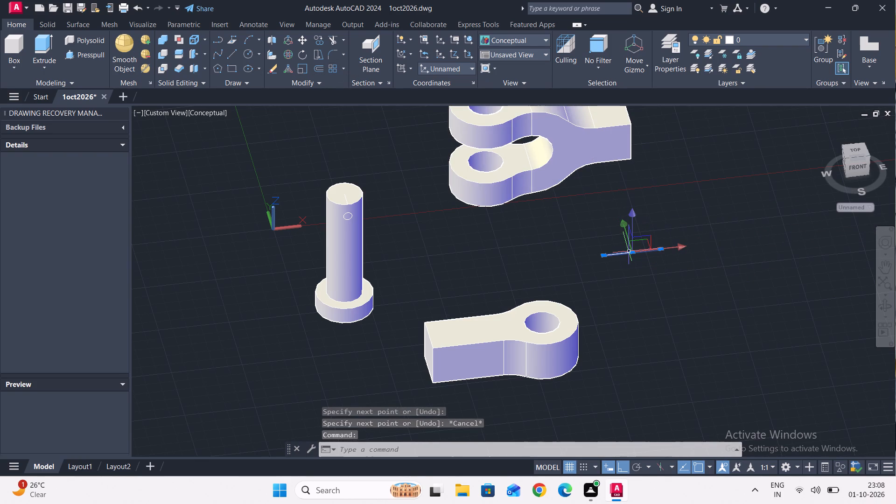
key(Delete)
Draw a 30-unit line along +X beside the eye-end part, continuing with a 7.5-unit line in the -Y direction.
click(230, 55)
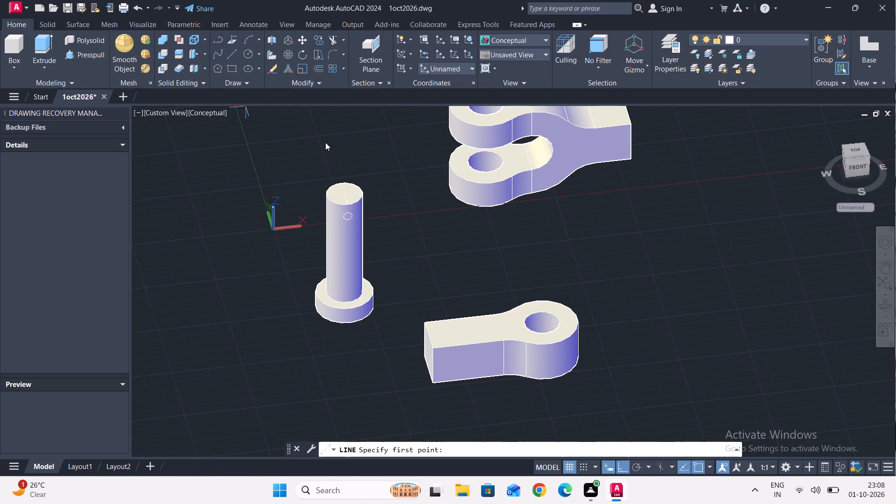
click(594, 264)
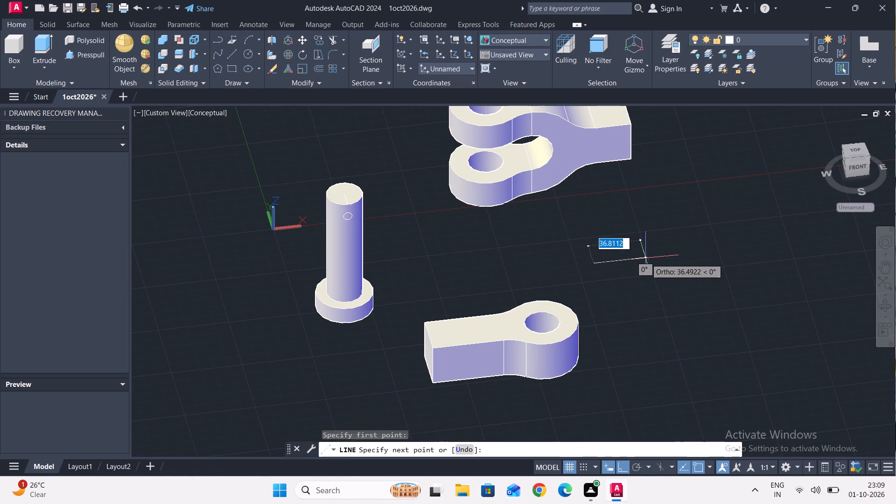
text(30)
key(Return)
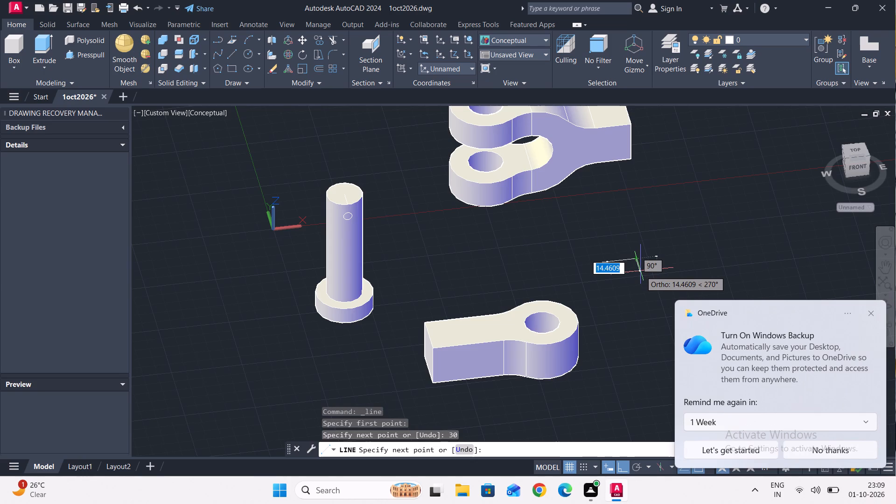
scroll(641, 271, up, 2)
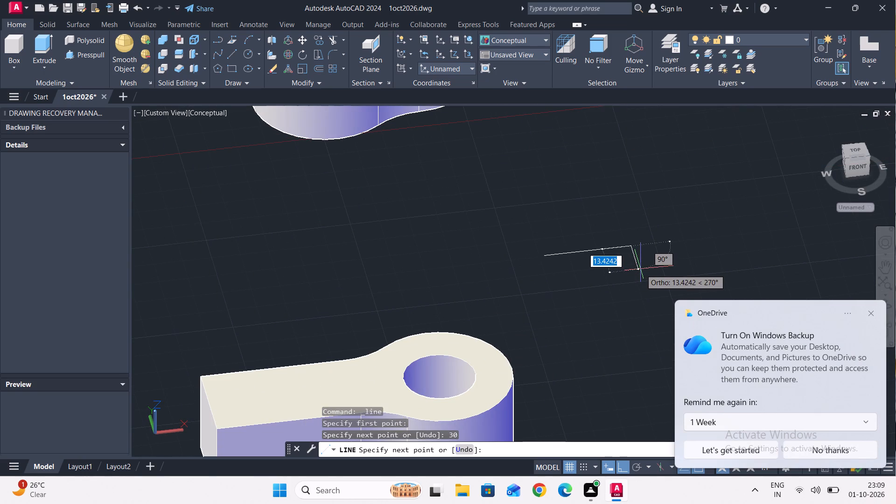
text(7.5)
key(Return)
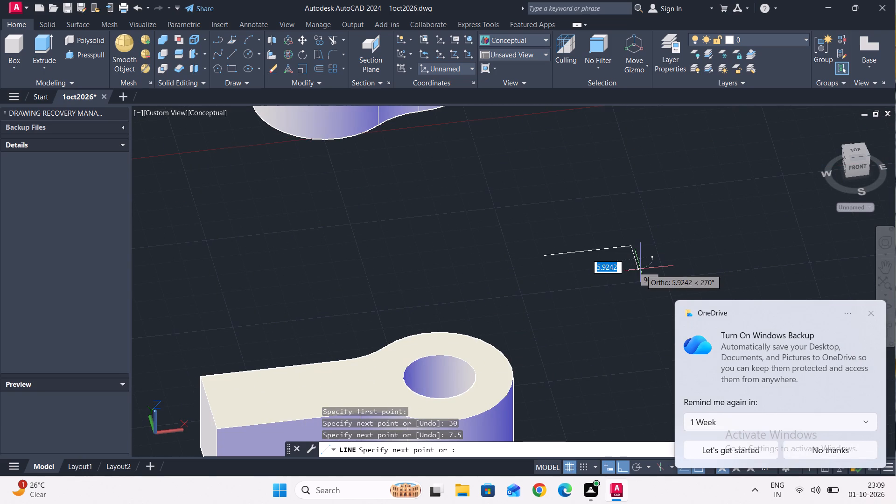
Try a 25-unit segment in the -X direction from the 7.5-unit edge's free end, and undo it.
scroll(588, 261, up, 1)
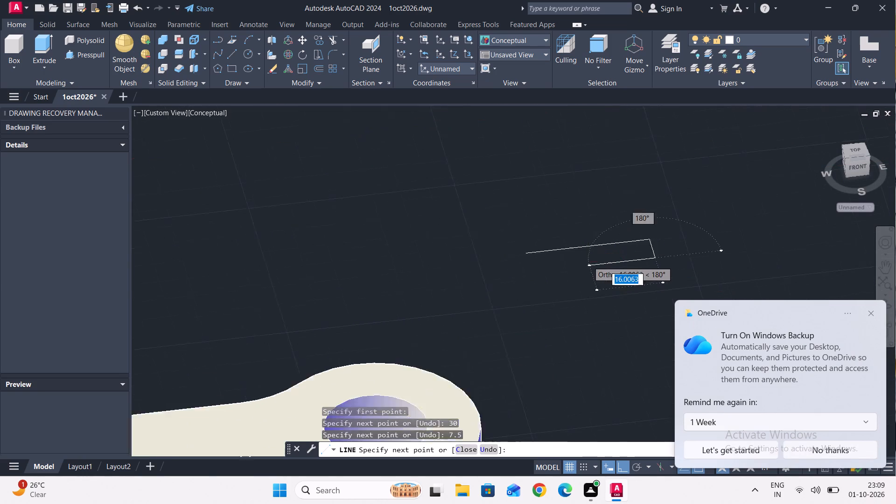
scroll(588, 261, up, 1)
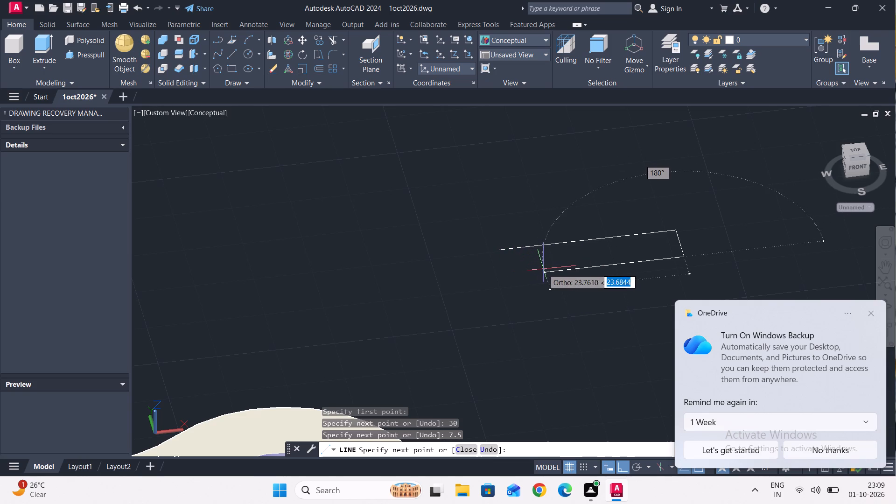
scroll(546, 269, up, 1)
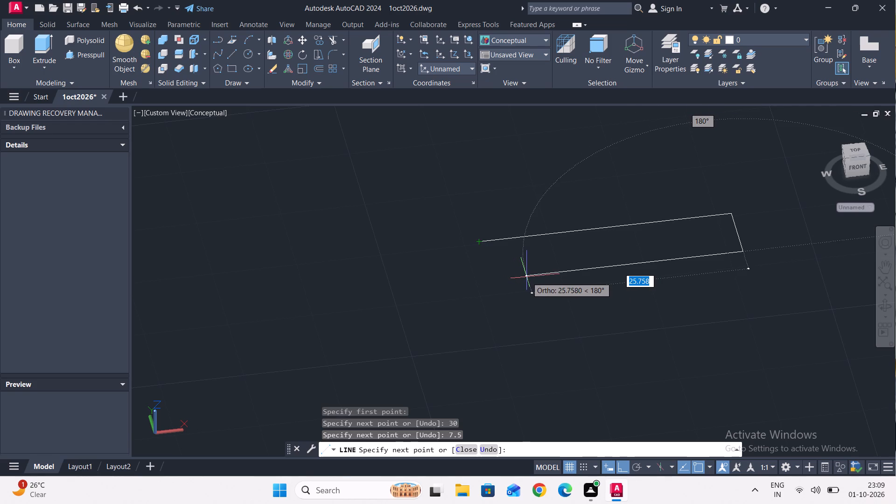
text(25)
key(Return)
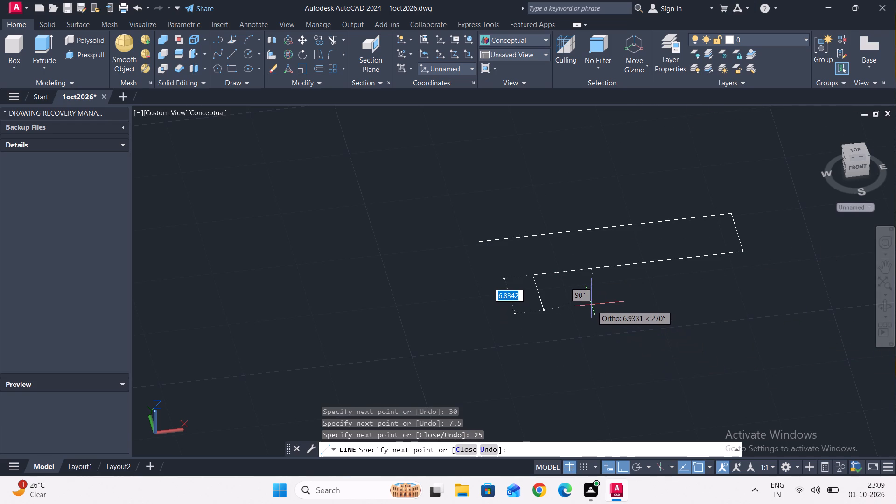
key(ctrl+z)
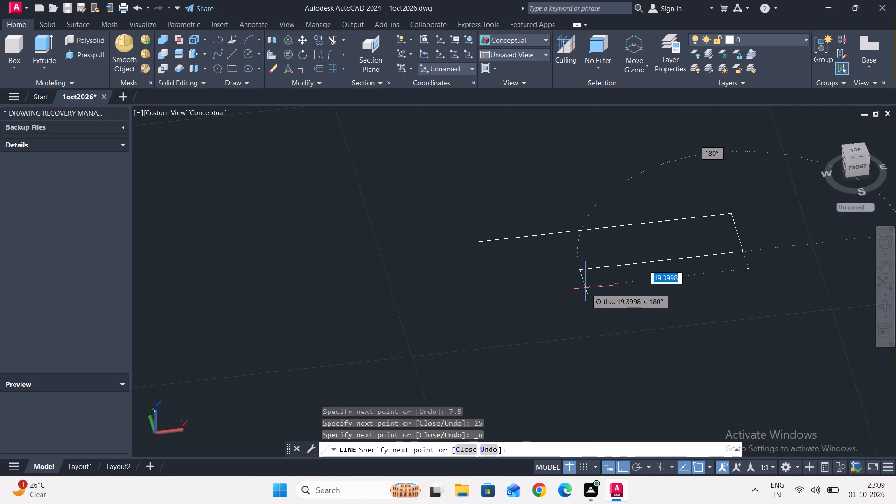
Draw a 20-unit segment in the -X direction from the 7.5-unit edge's free end, and finish the line.
text(20)
key(Return)
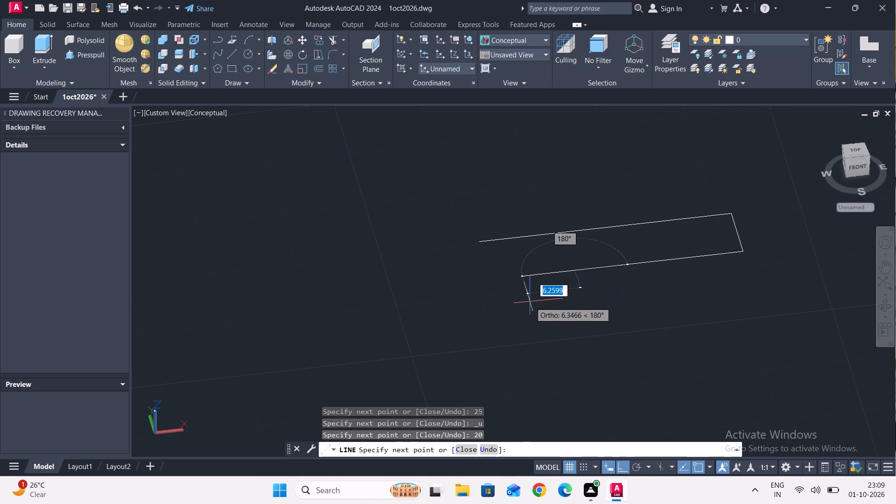
key(Escape)
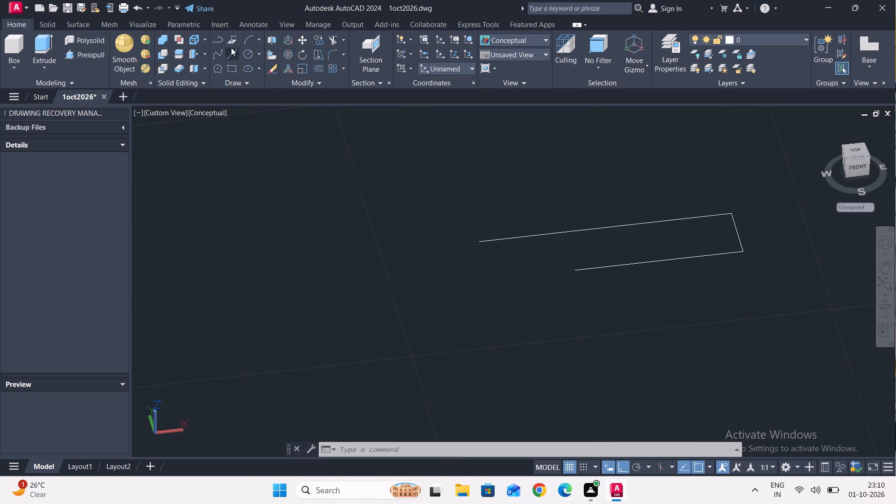
Close the profile with a Start, End, Direction arc from the 20-unit line's free end to the 30-unit line's, starting in the -X direction.
click(257, 40)
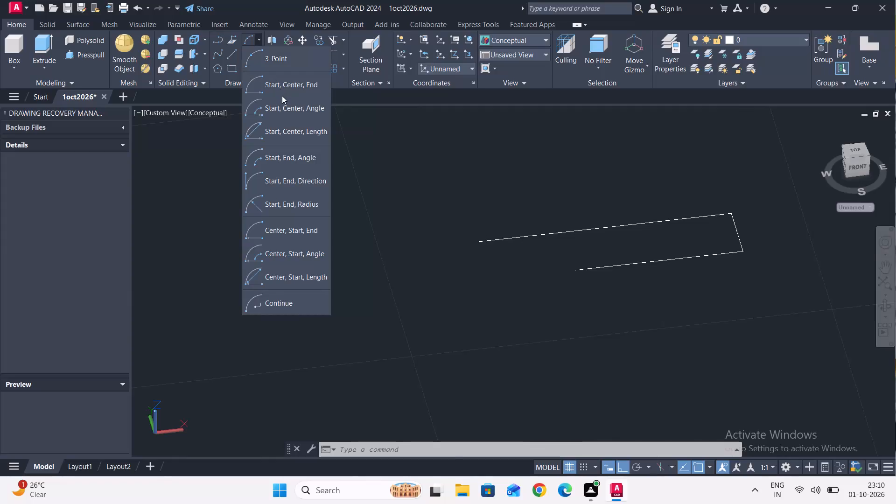
click(303, 182)
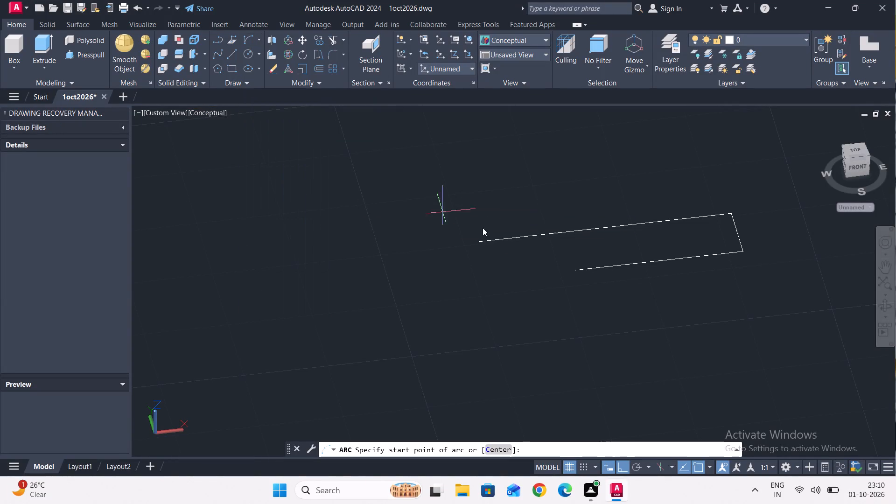
click(576, 273)
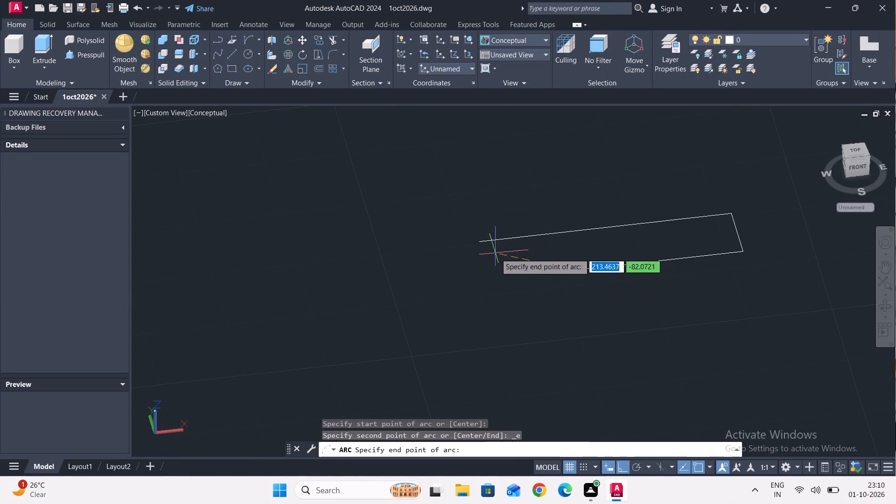
click(482, 245)
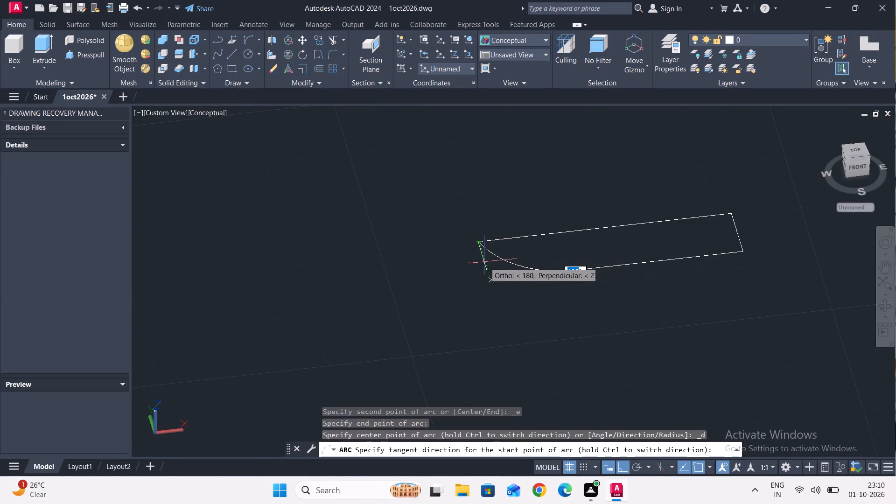
click(452, 275)
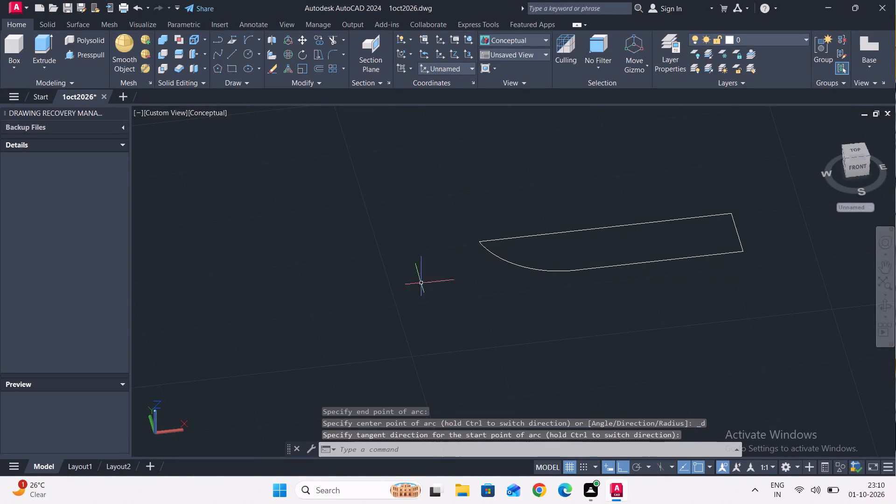
Join the profile's three lines and arc into a single polyline.
scroll(568, 289, down, 1)
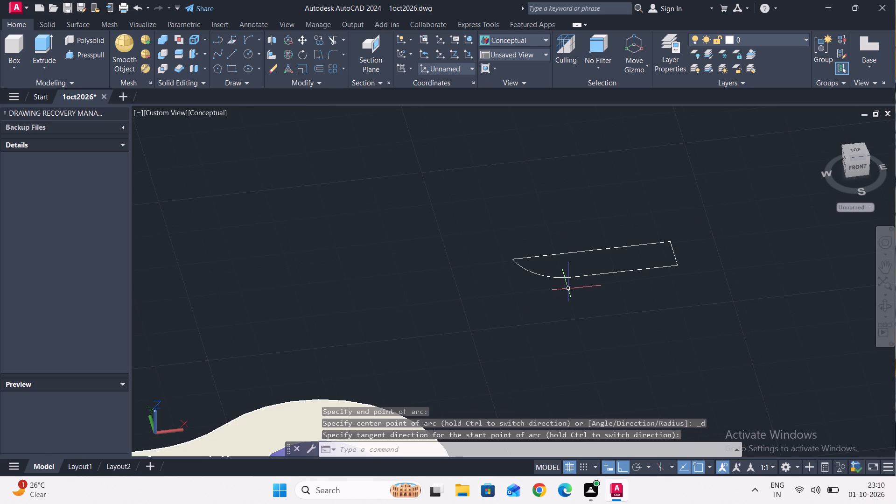
scroll(591, 269, up, 2)
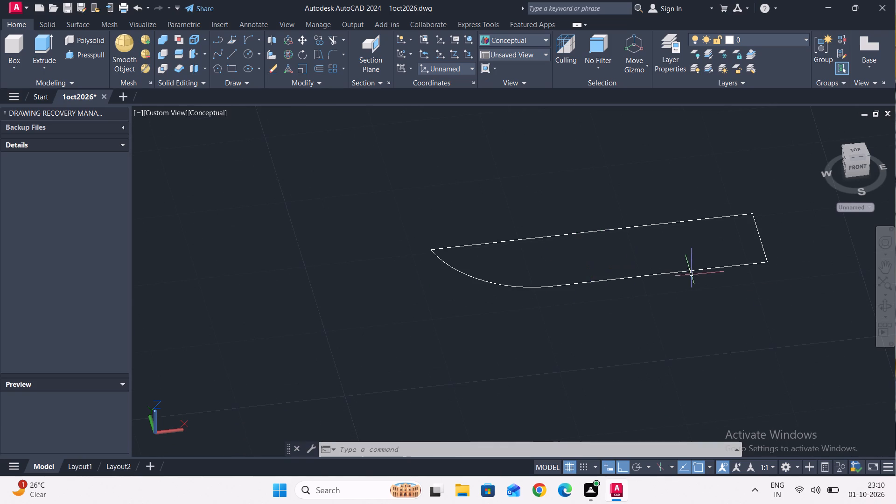
drag(795, 287, 753, 255)
click(664, 219)
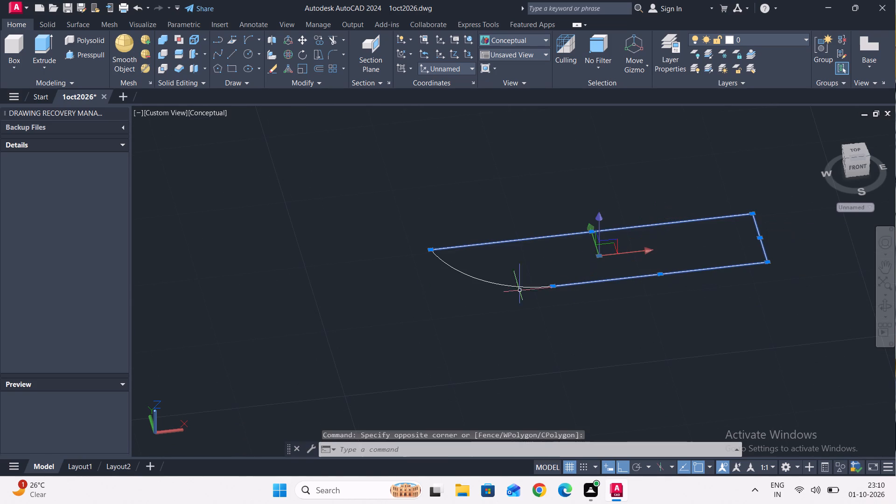
click(521, 302)
click(498, 279)
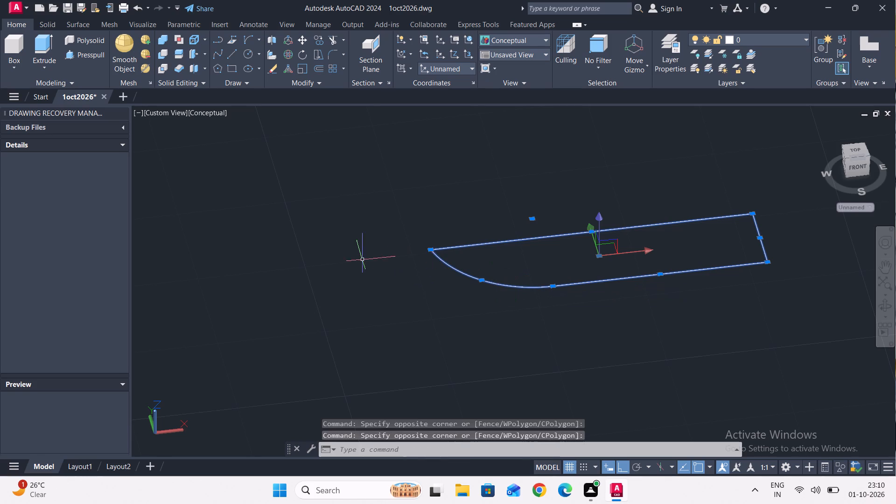
click(52, 71)
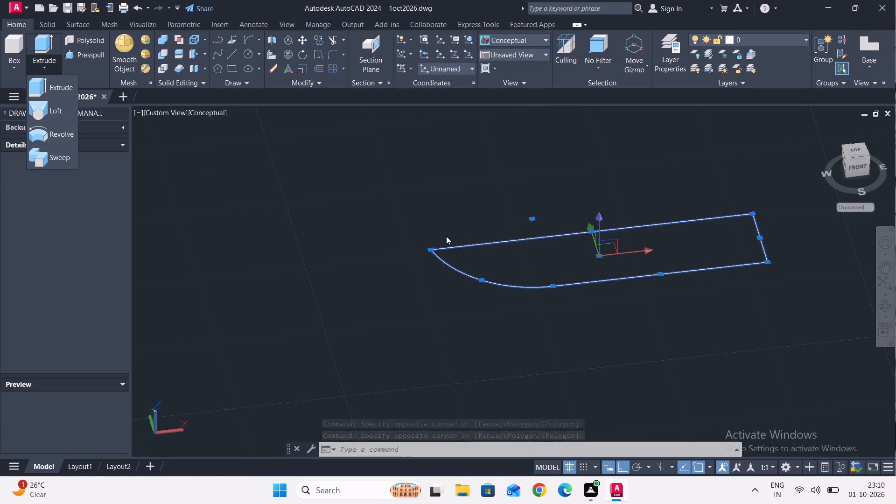
key(Escape)
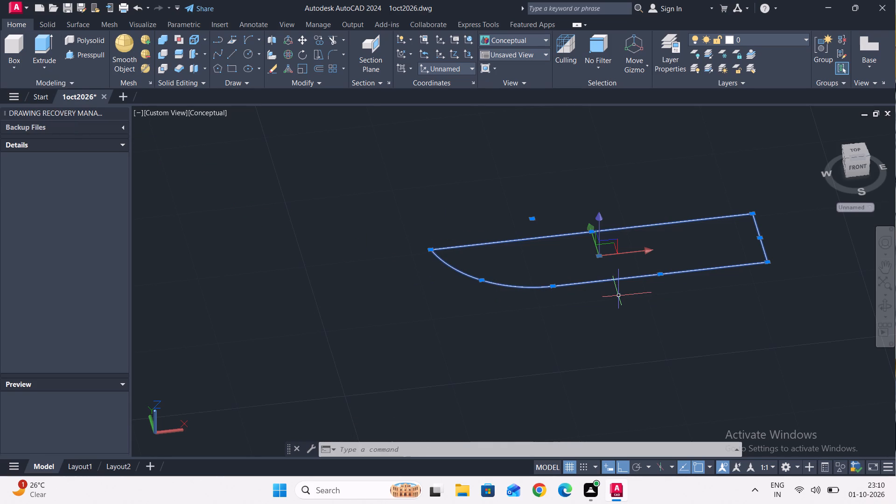
text(joint)
key(Return)
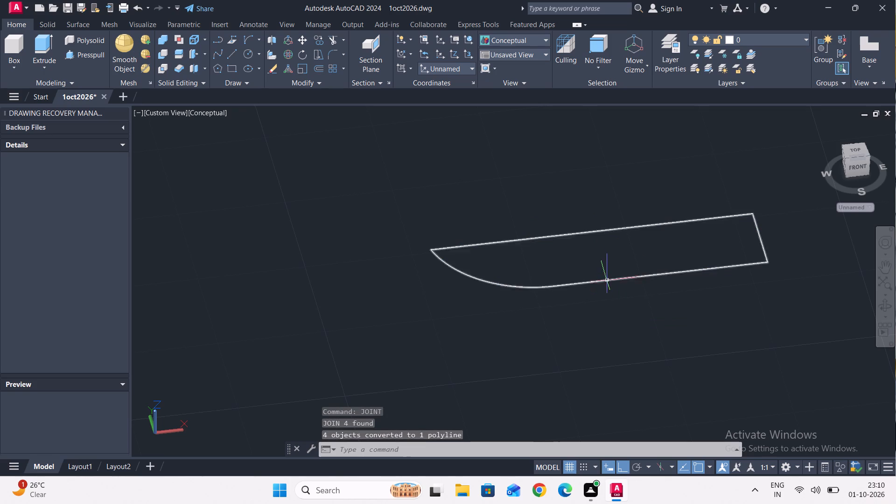
Revolve the joined profile 360 degrees about its 30-unit straight edge to make a round-nosed solid.
click(49, 69)
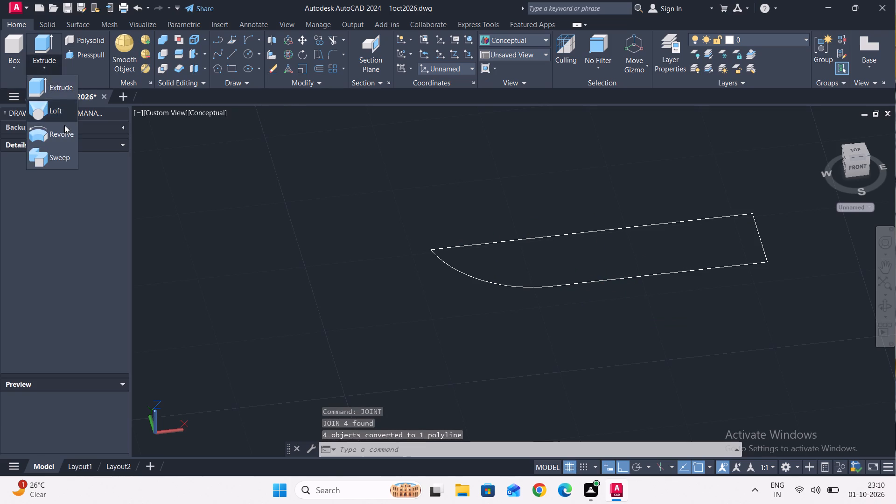
click(57, 131)
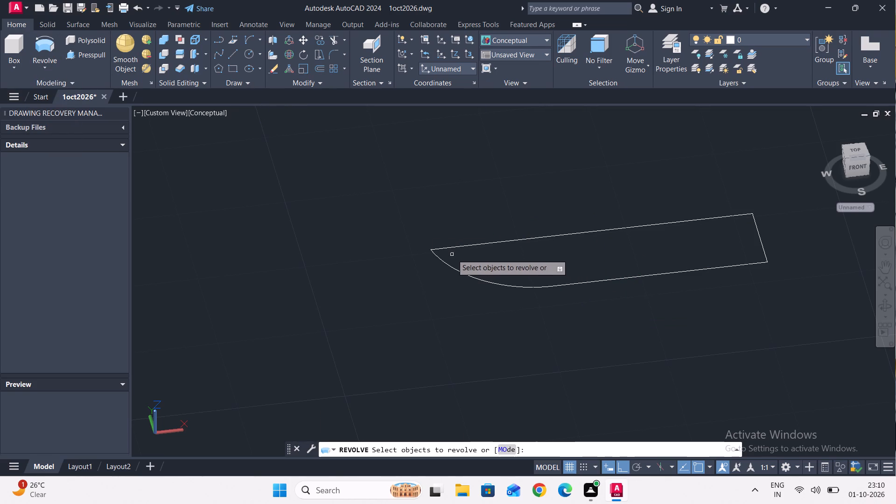
click(510, 264)
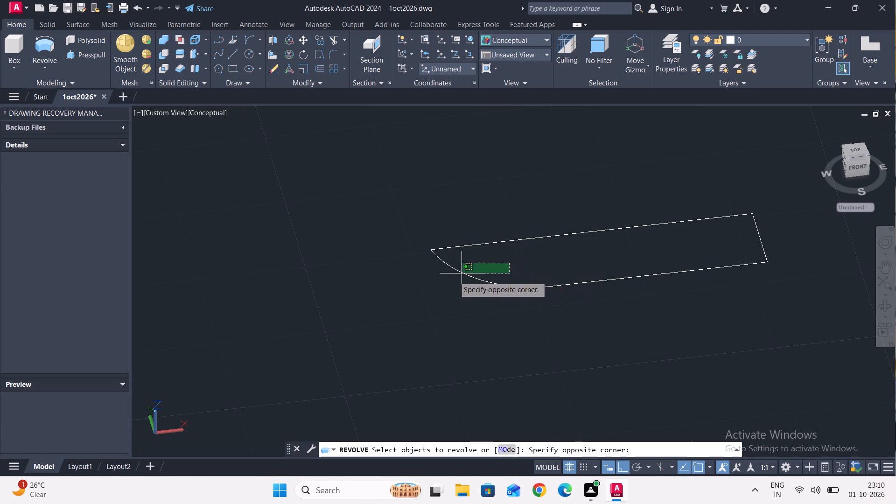
click(443, 277)
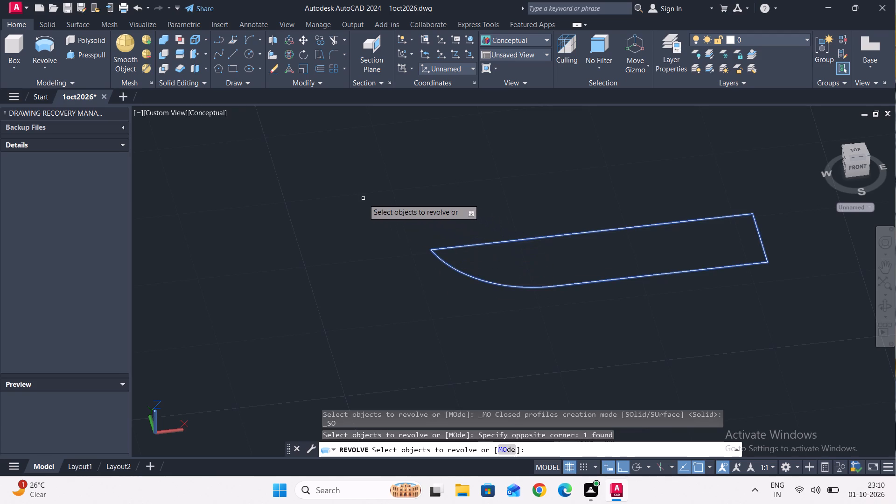
key(Return)
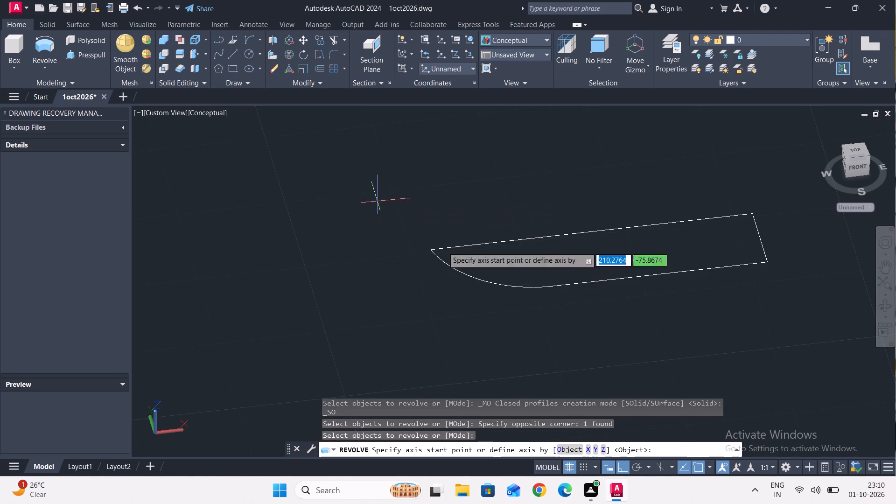
click(432, 252)
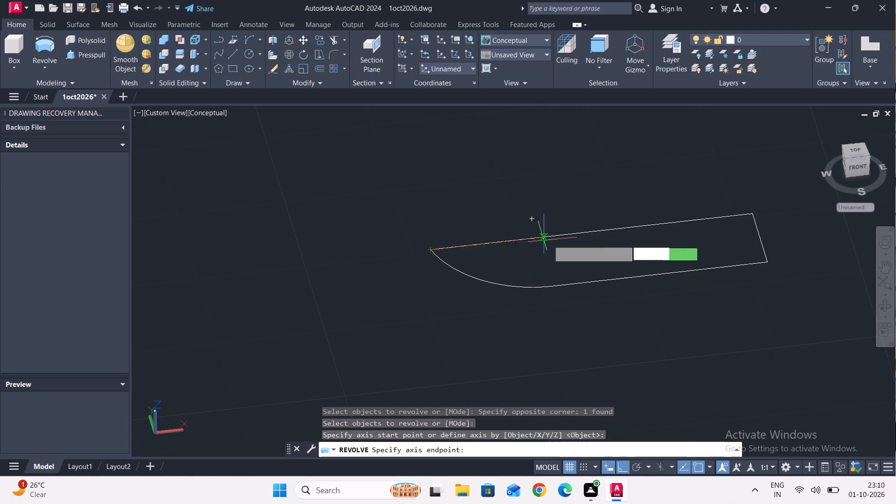
click(757, 216)
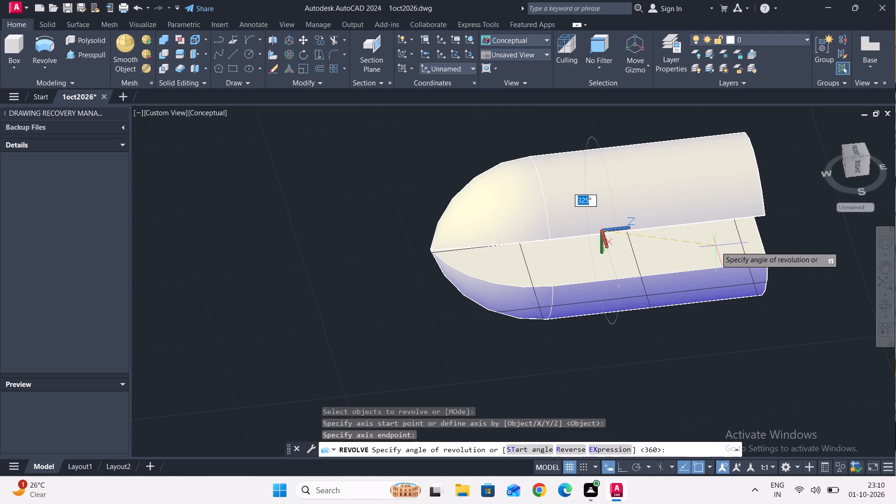
text(360)
key(Return)
Examine the revolved round-nosed solid from its nose side and flat end, and beside the other parts.
scroll(686, 302, down, 1)
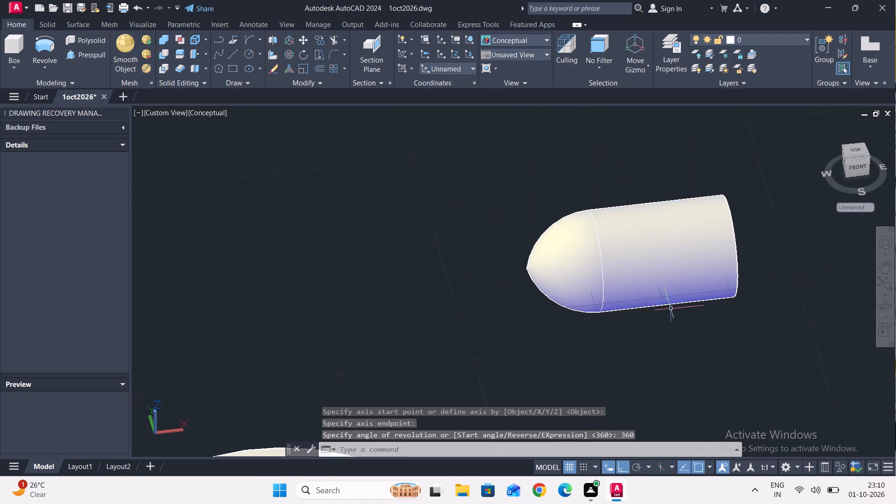
scroll(635, 309, down, 1)
scroll(624, 292, up, 1)
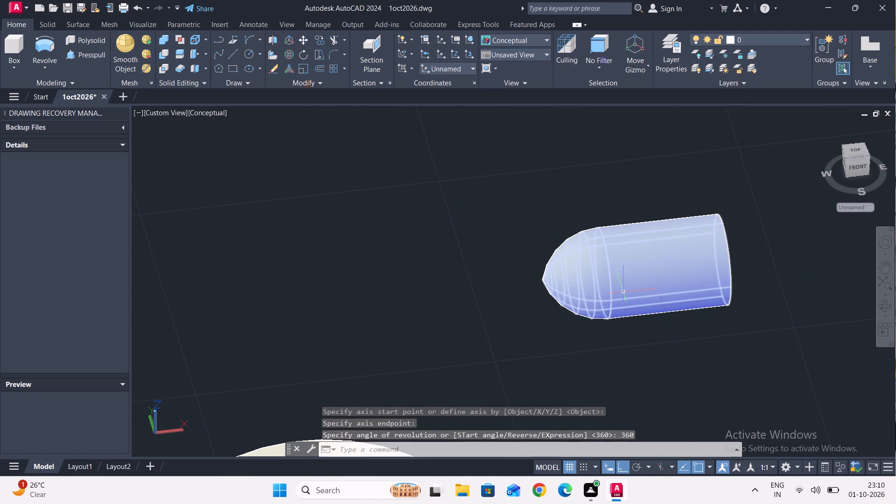
scroll(606, 295, down, 2)
scroll(630, 209, down, 1)
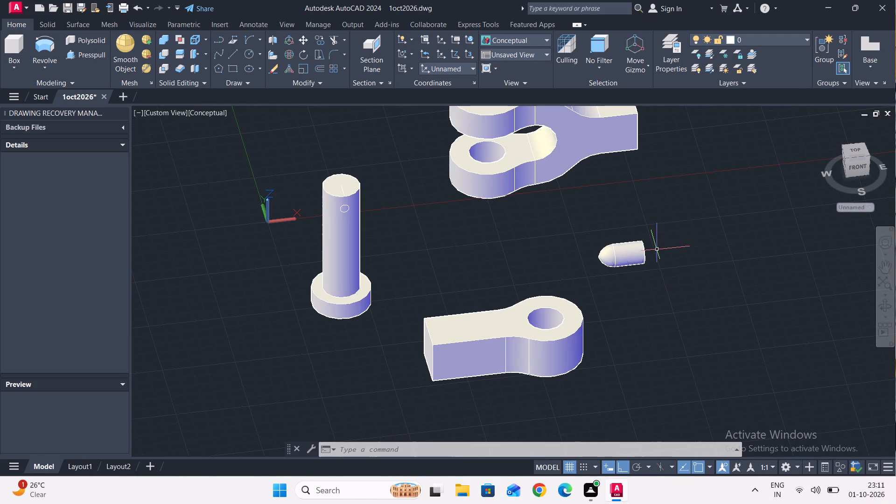
scroll(651, 256, up, 2)
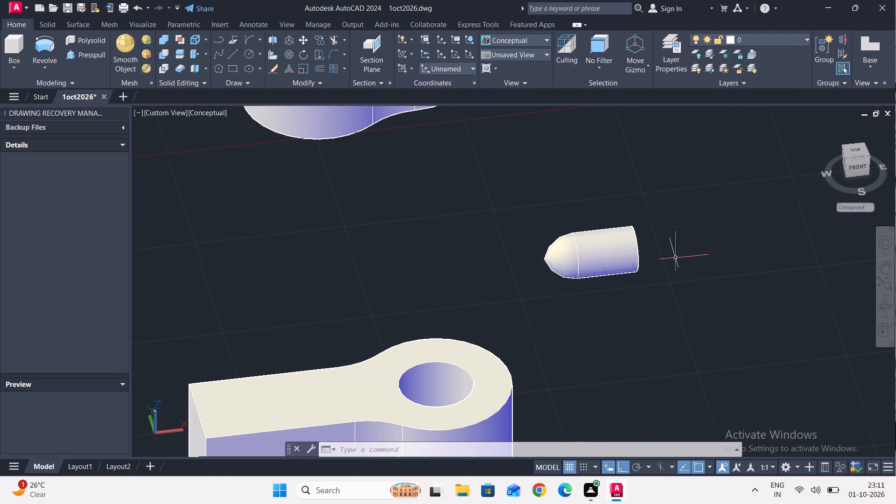
shift+middle_drag(709, 252, 589, 239)
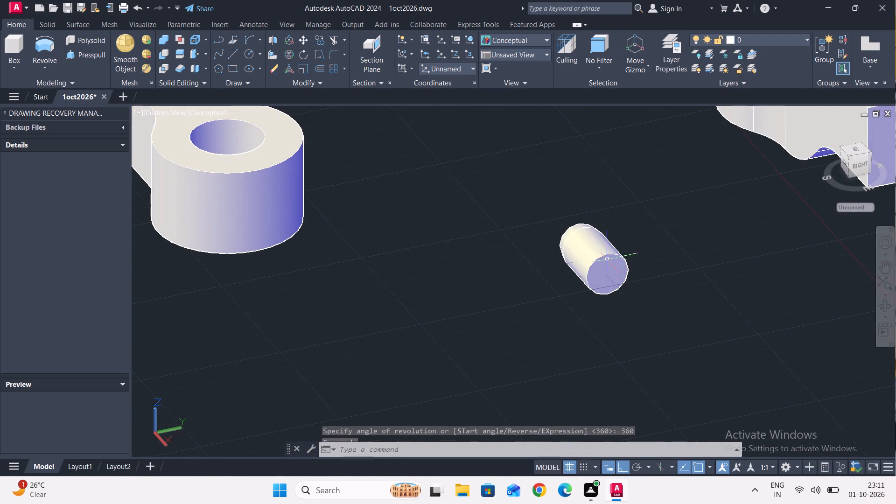
scroll(647, 309, down, 1)
shift+middle_drag(648, 310, 623, 286)
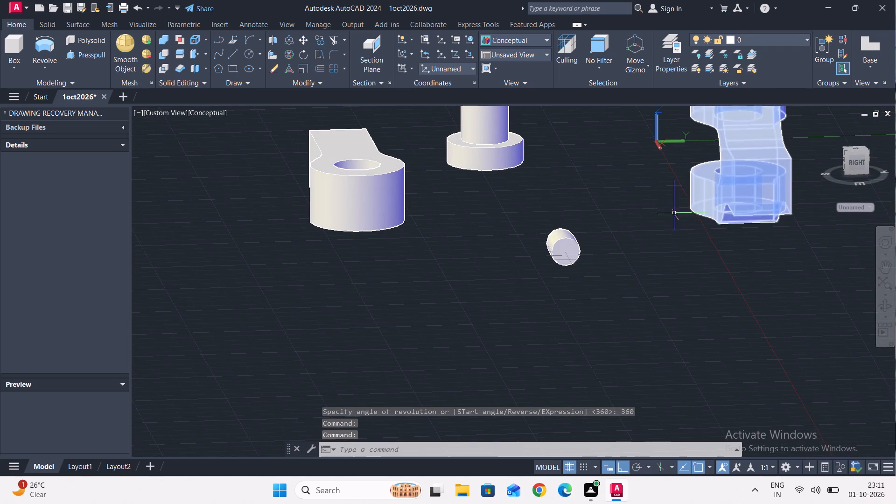
scroll(565, 257, up, 4)
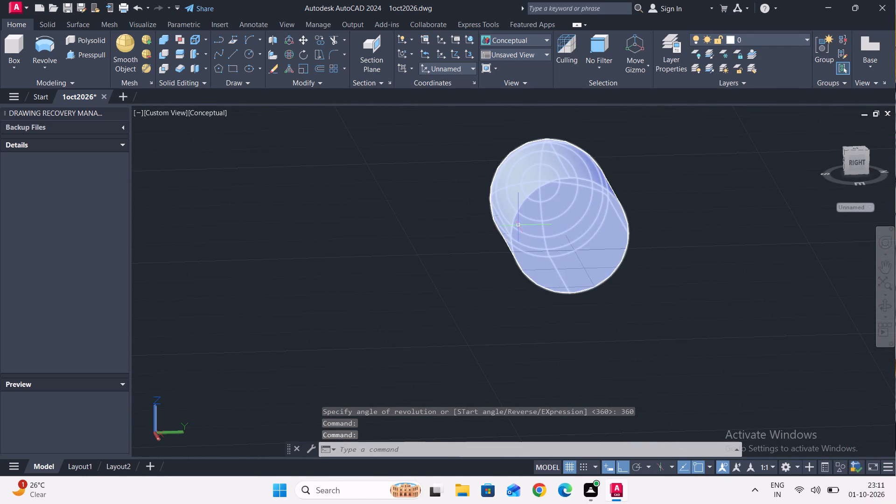
Copy the round-nosed solid from its flat end's centre to the lower front corner of the fork shank's end face, with Ortho off.
click(518, 223)
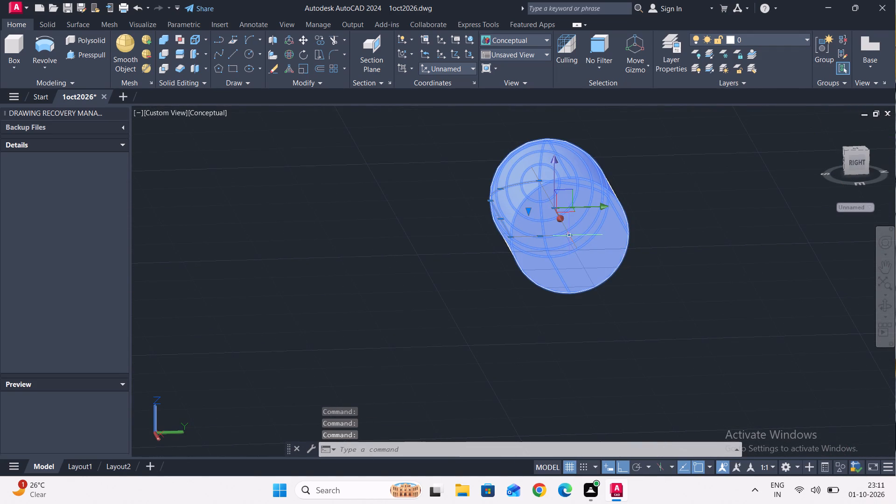
click(569, 236)
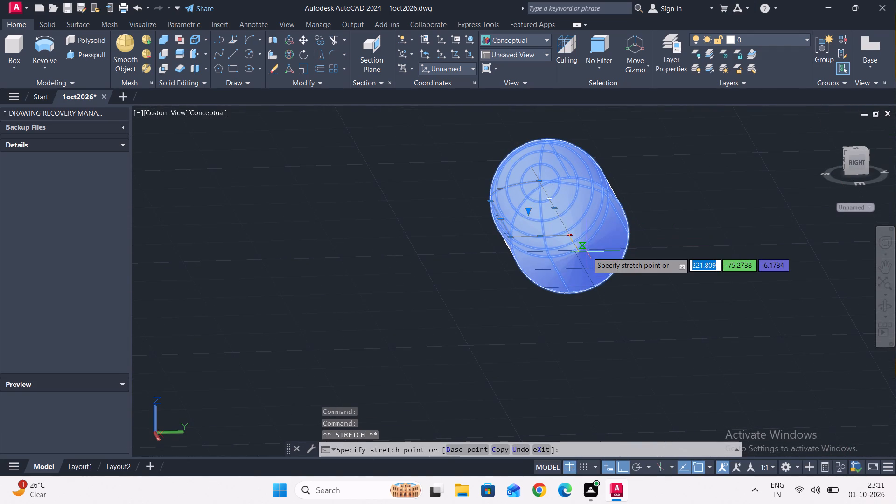
key(Escape)
shift+middle_drag(445, 318, 481, 326)
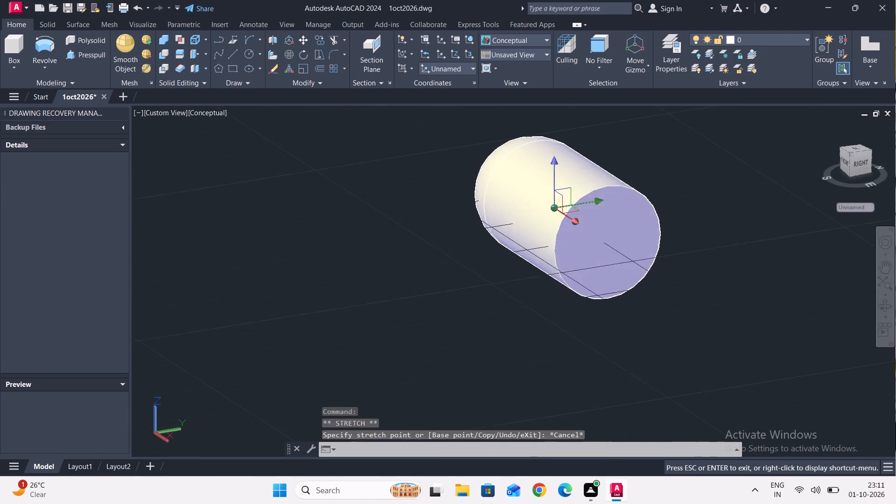
shift+middle_drag(481, 326, 497, 322)
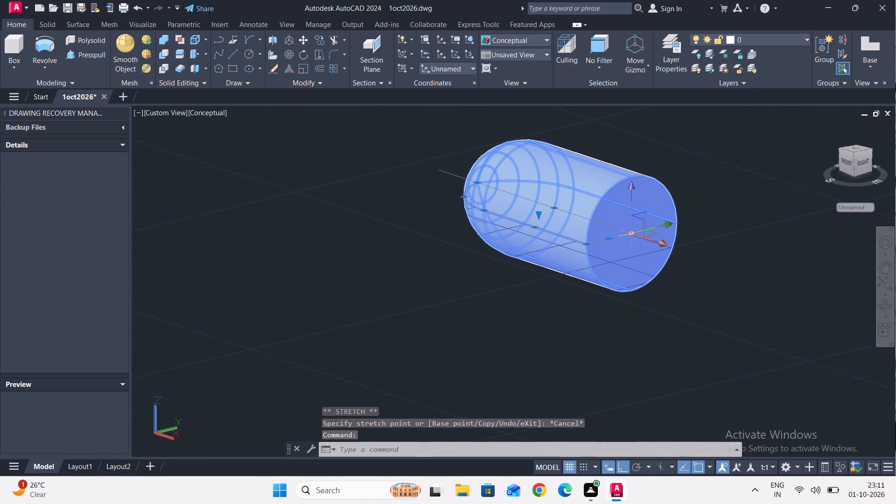
middle_drag(484, 308, 525, 305)
shift+middle_drag(487, 295, 492, 296)
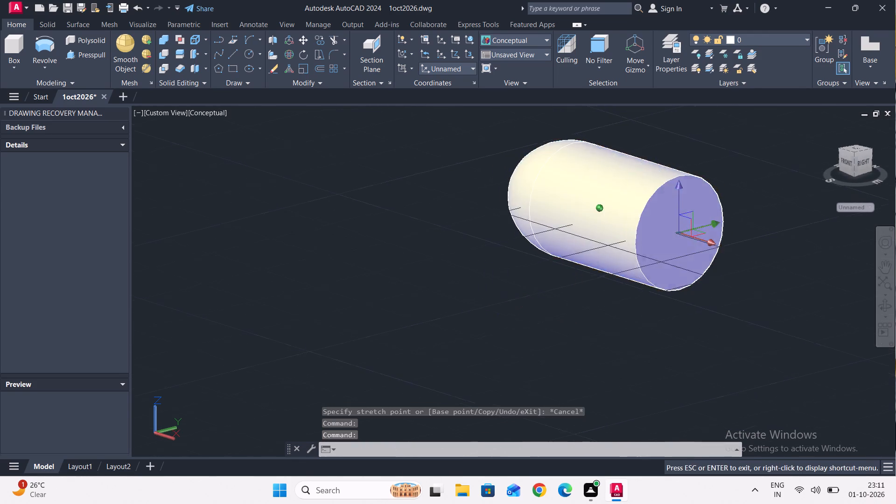
shift+middle_drag(492, 296, 808, 285)
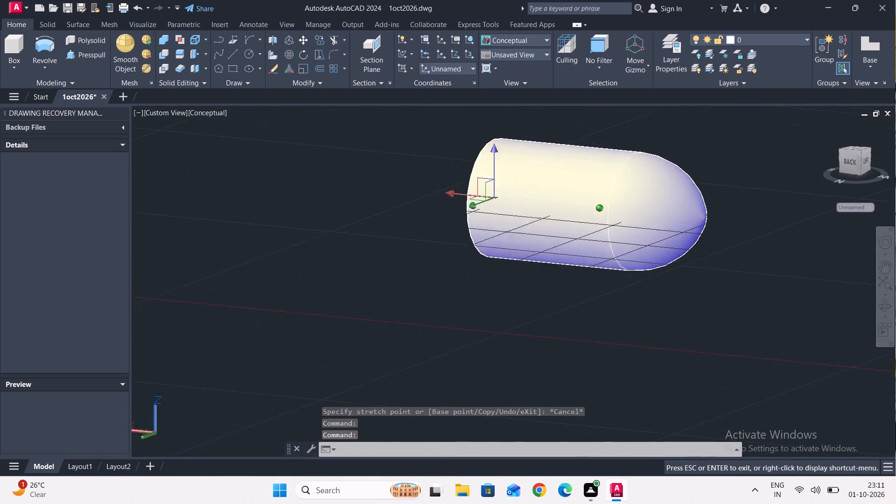
shift+middle_drag(808, 285, 894, 264)
shift+middle_drag(362, 319, 457, 324)
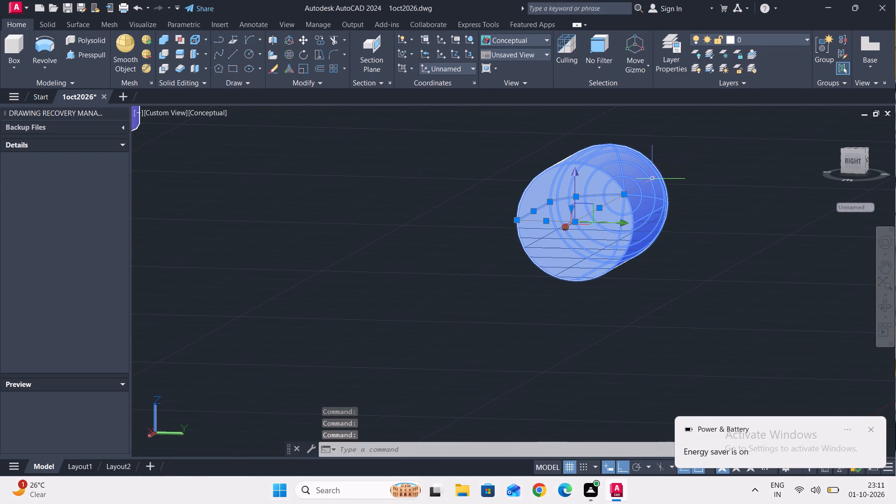
shift+middle_drag(394, 253, 572, 261)
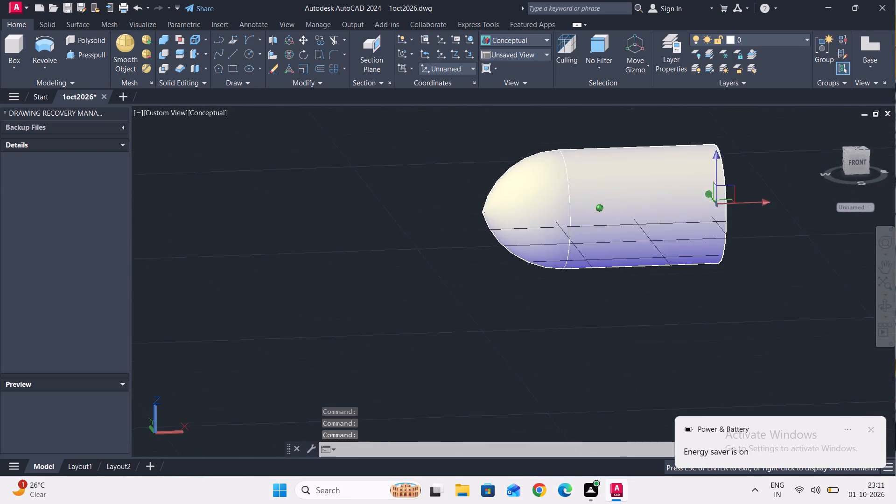
shift+middle_drag(572, 261, 470, 249)
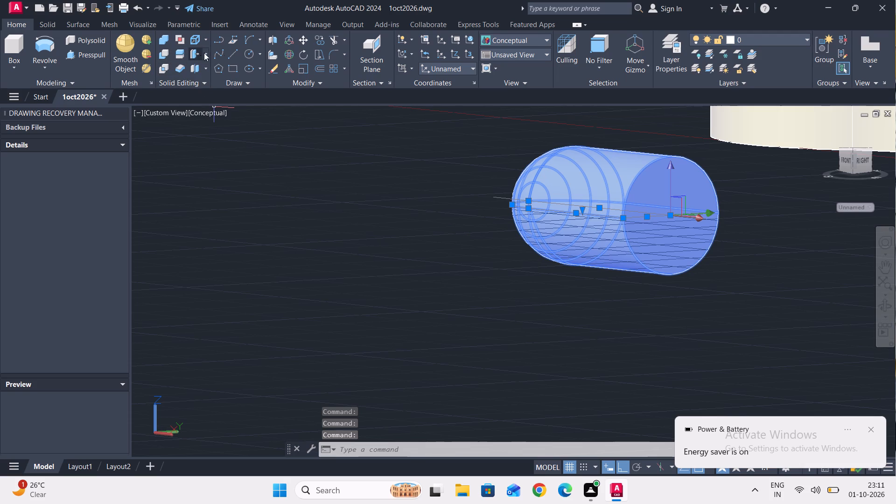
click(320, 42)
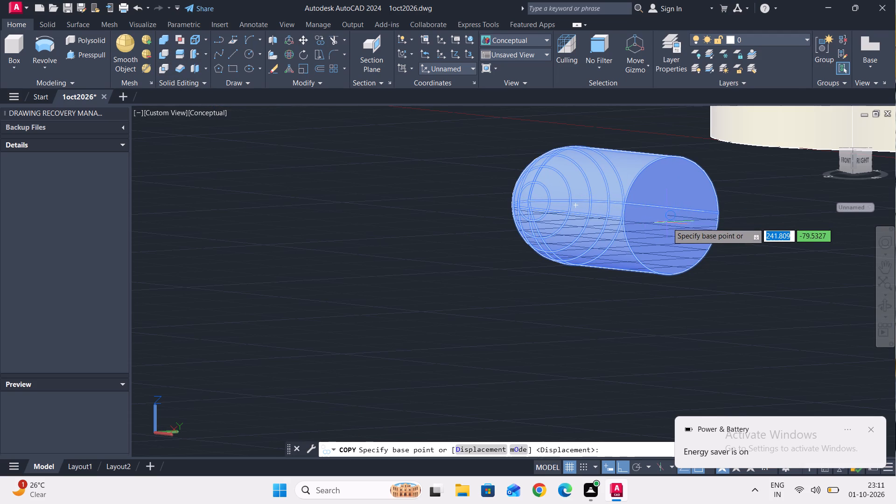
scroll(669, 217, up, 2)
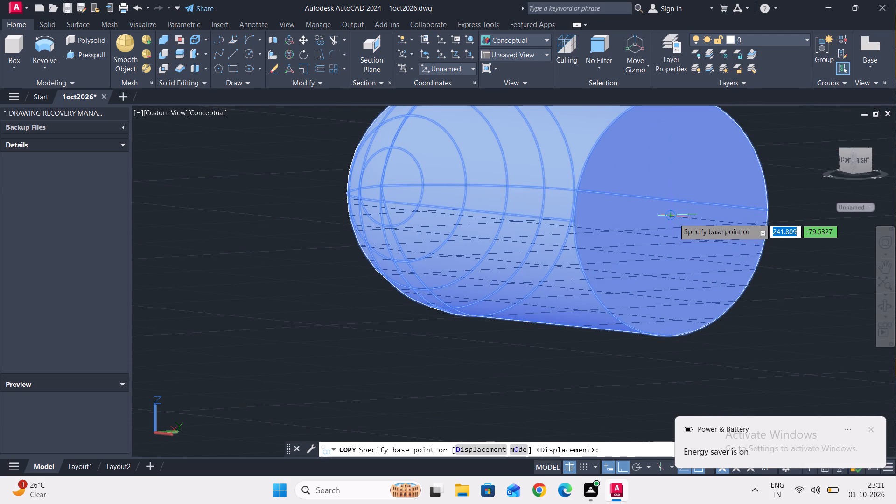
click(674, 218)
scroll(707, 192, down, 3)
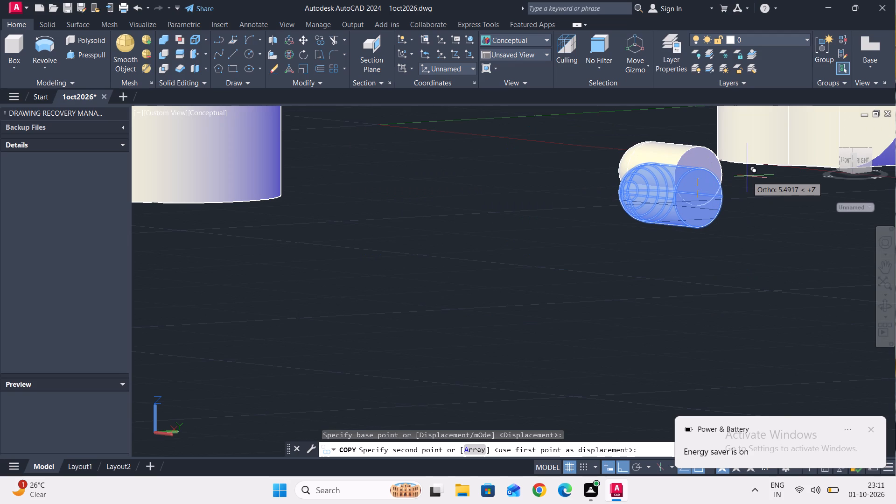
key(F8)
scroll(759, 188, down, 1)
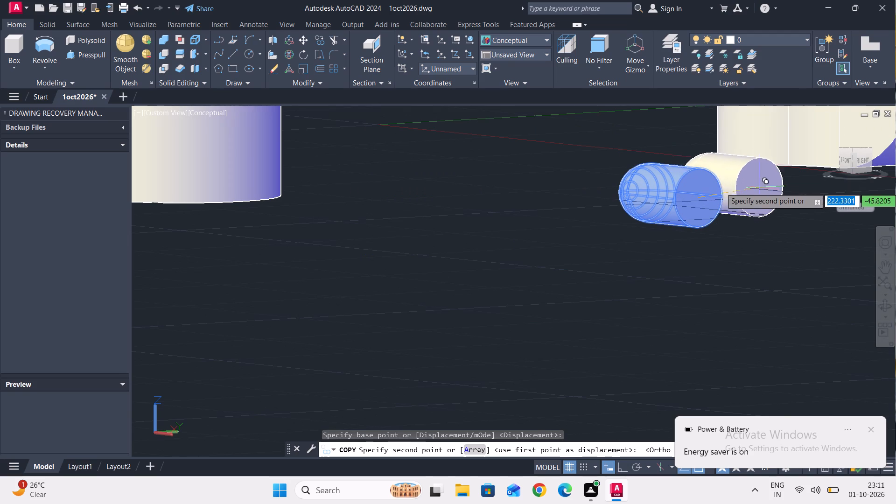
scroll(761, 188, down, 2)
scroll(825, 157, up, 5)
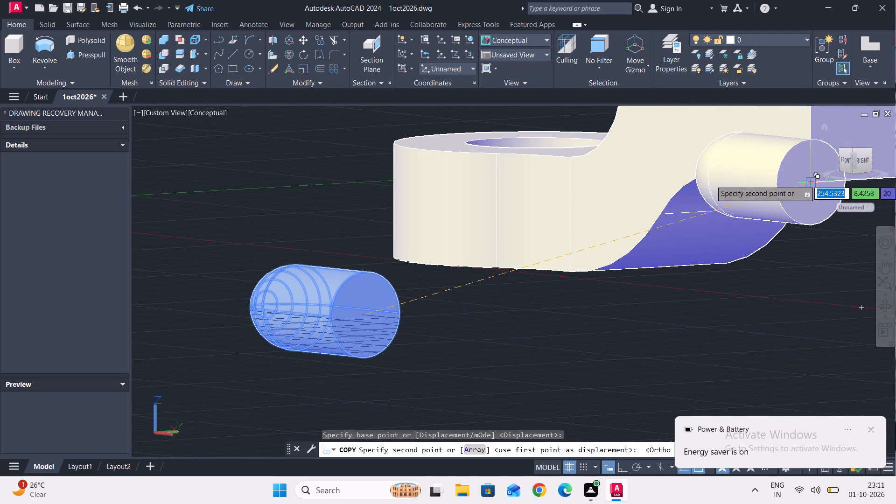
click(814, 182)
Place two more copies of the round-nosed solid at the upper front and upper back corners of the fork shank's end face.
scroll(804, 139, down, 3)
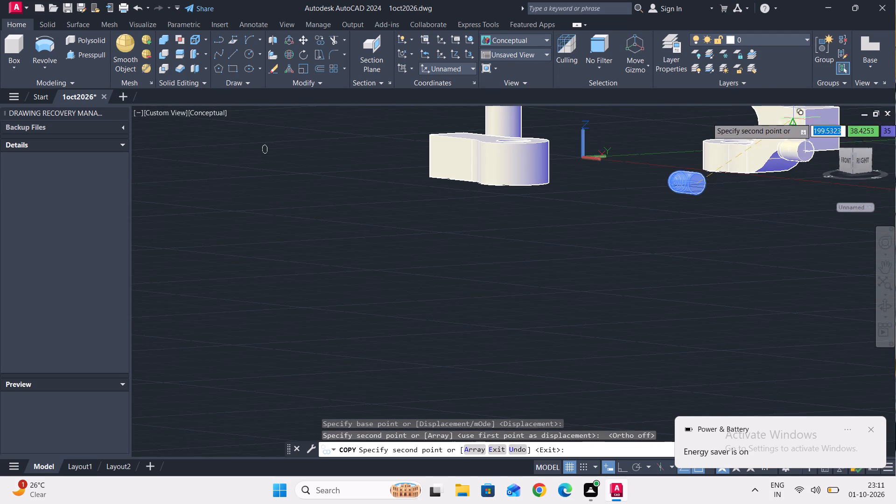
scroll(762, 192, down, 4)
scroll(777, 180, up, 5)
scroll(711, 224, up, 2)
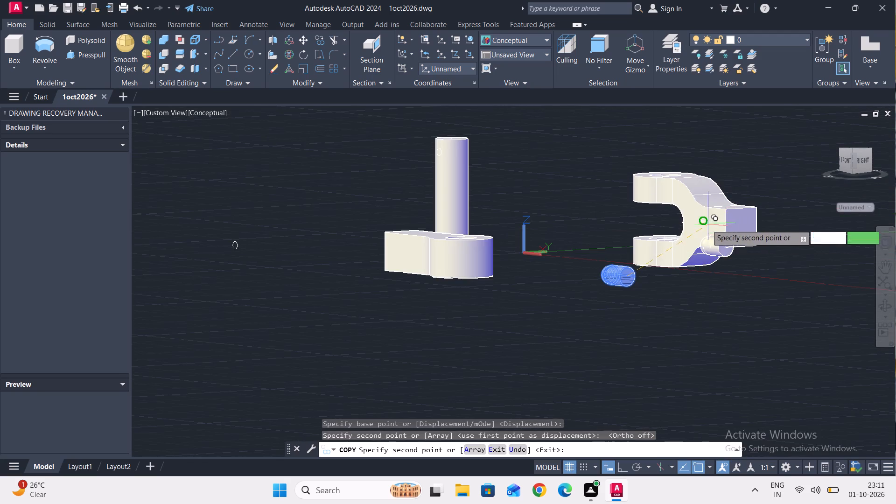
scroll(717, 225, up, 2)
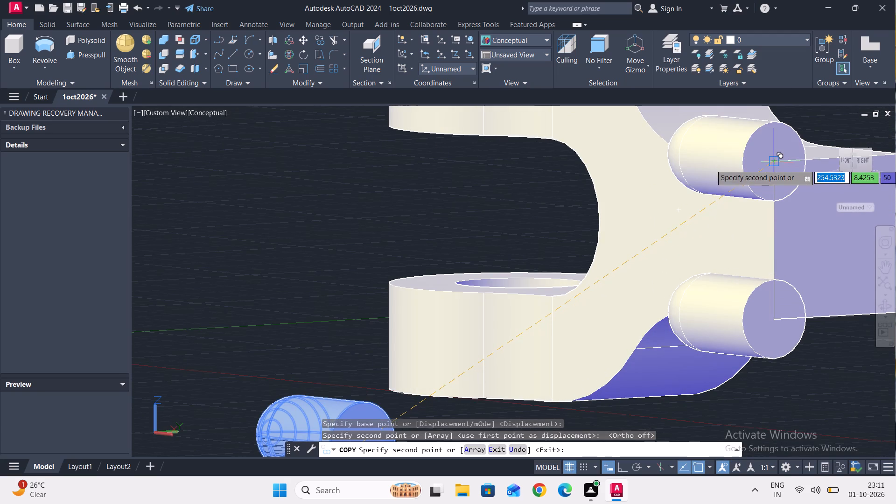
click(776, 164)
scroll(760, 247, down, 3)
scroll(845, 243, up, 1)
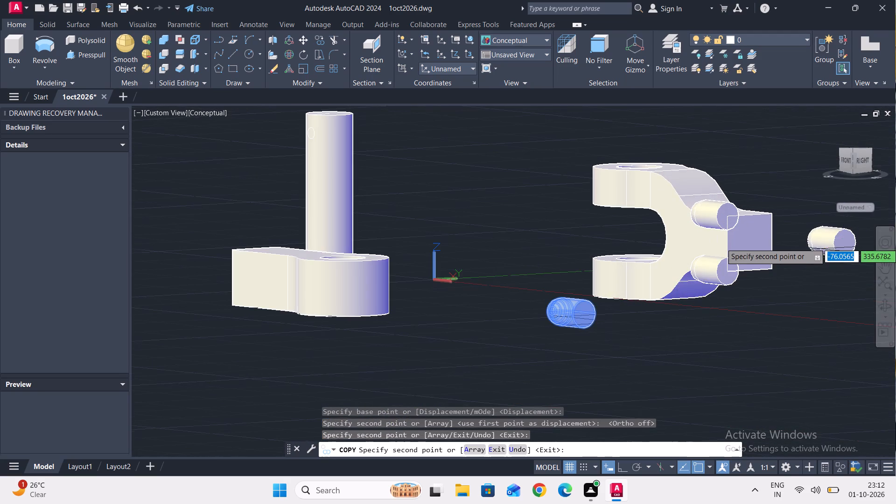
scroll(827, 224, up, 4)
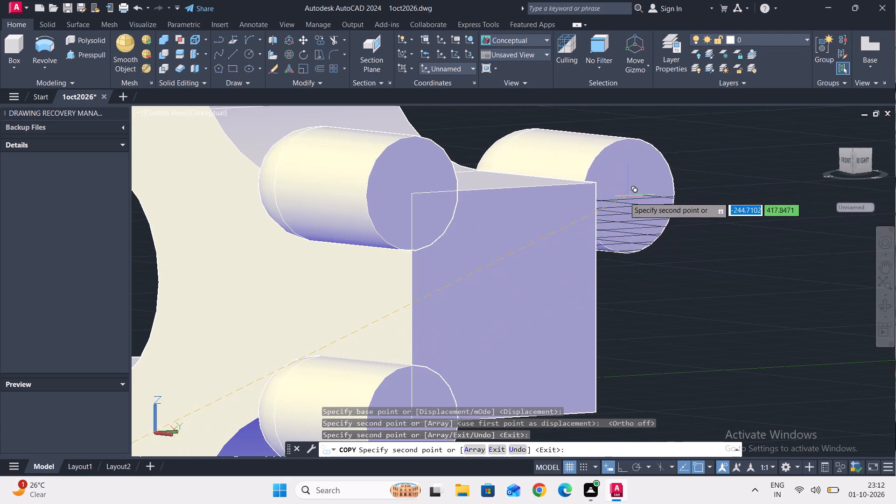
click(593, 186)
Place the last copy of the round-nosed solid at the lower back corner of the fork shank's end face and finish copying.
scroll(585, 248, down, 4)
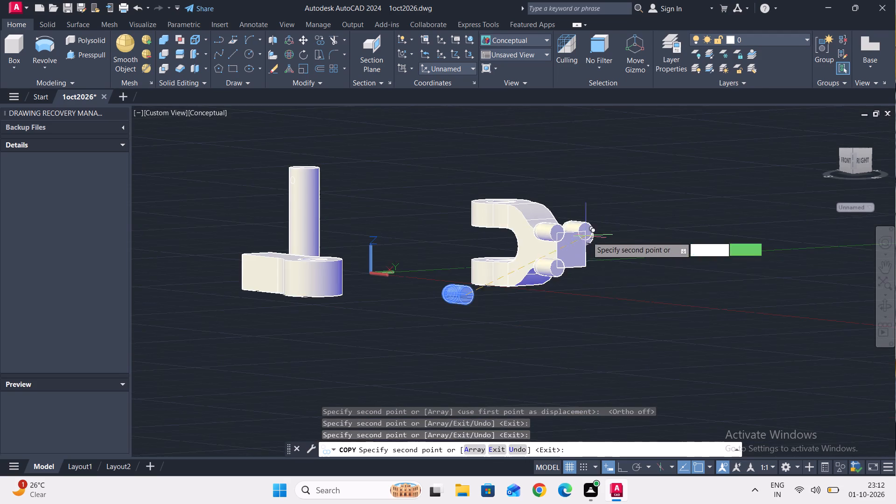
scroll(581, 272, up, 5)
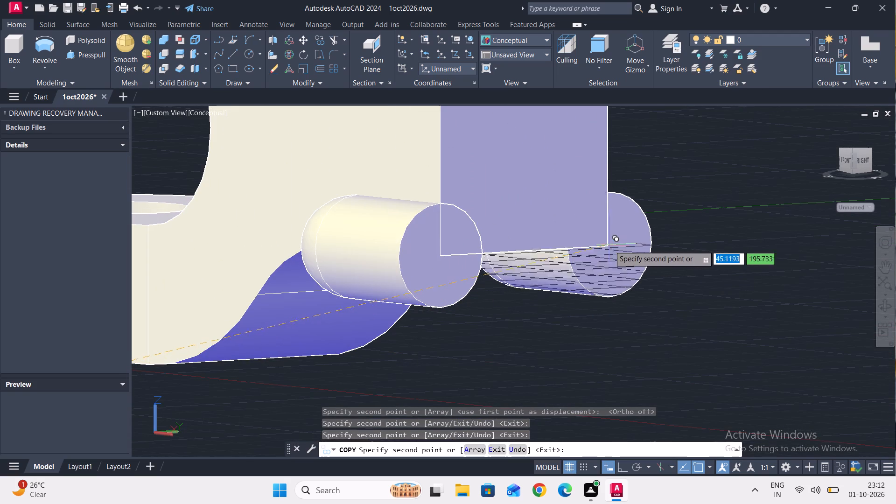
click(609, 246)
scroll(521, 279, down, 5)
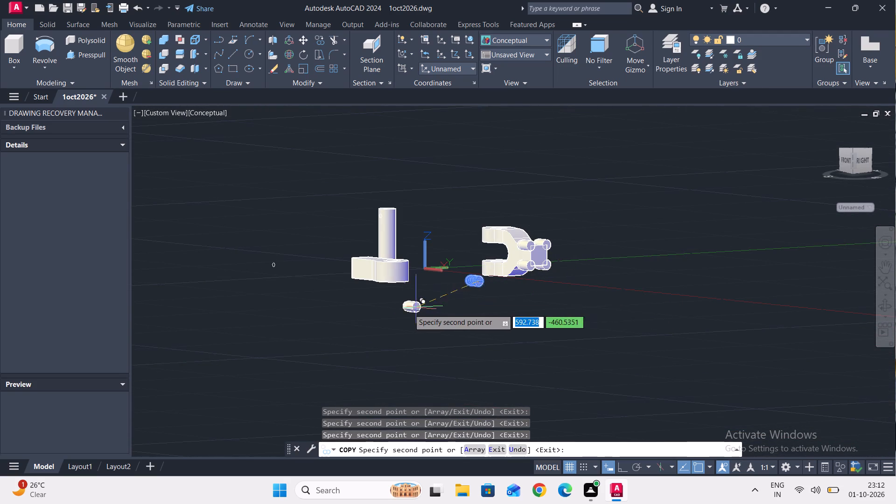
scroll(407, 309, down, 2)
scroll(437, 304, up, 5)
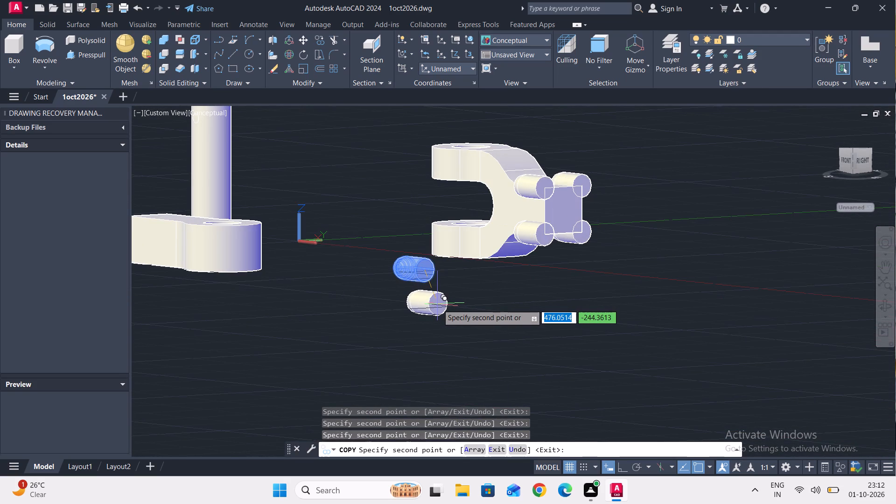
key(Return)
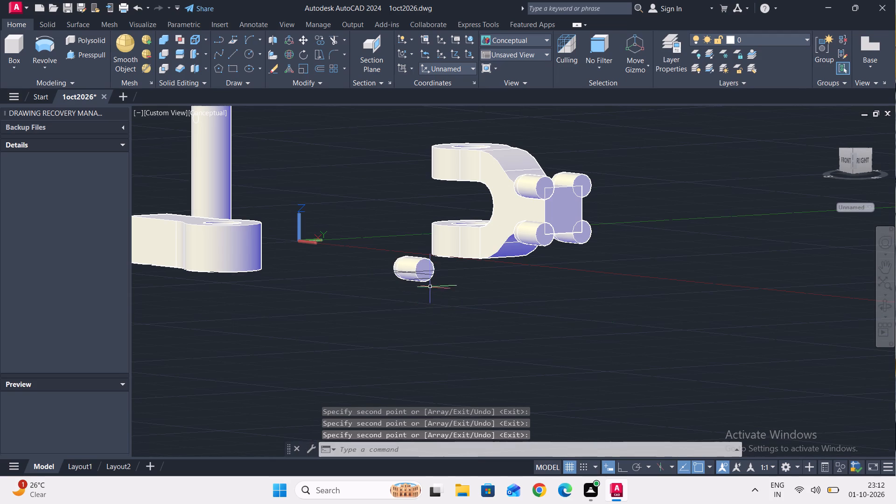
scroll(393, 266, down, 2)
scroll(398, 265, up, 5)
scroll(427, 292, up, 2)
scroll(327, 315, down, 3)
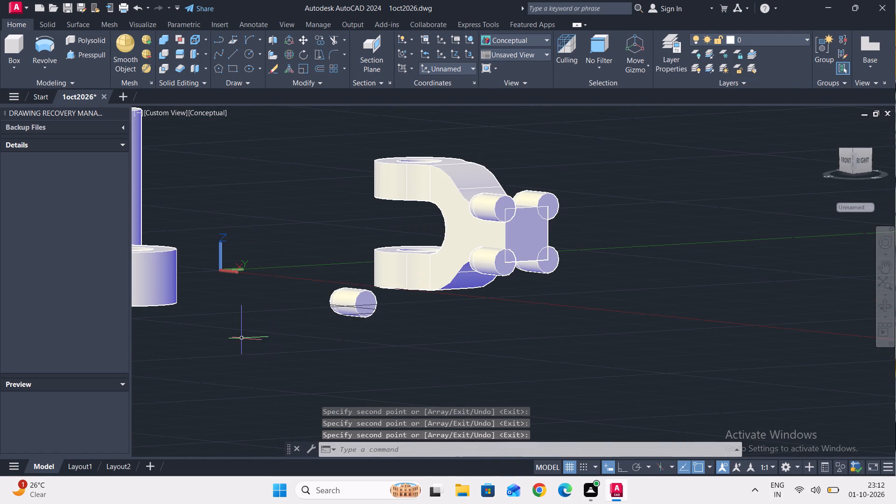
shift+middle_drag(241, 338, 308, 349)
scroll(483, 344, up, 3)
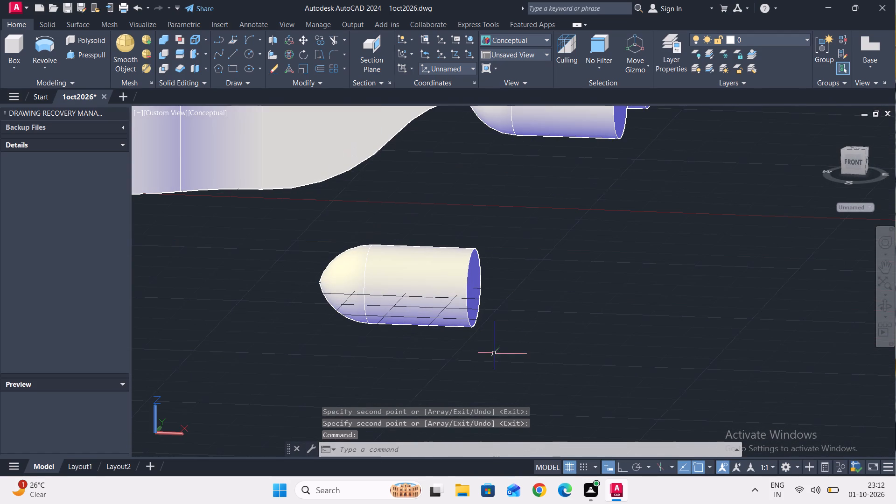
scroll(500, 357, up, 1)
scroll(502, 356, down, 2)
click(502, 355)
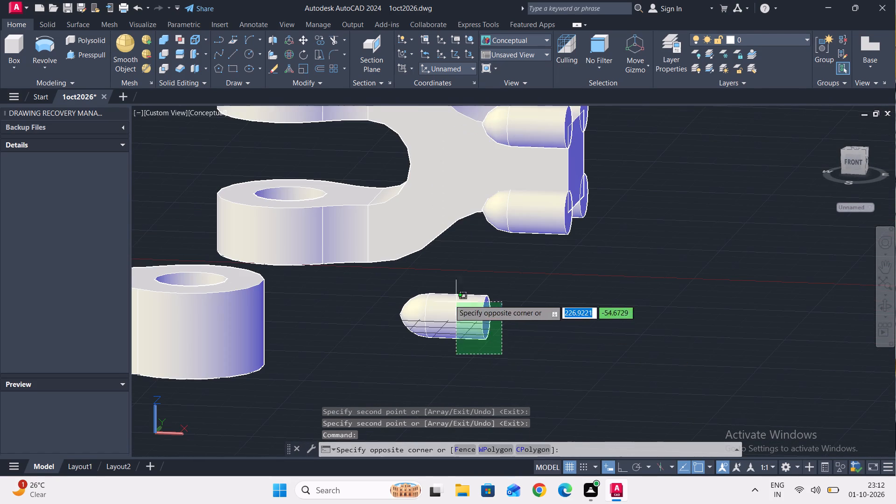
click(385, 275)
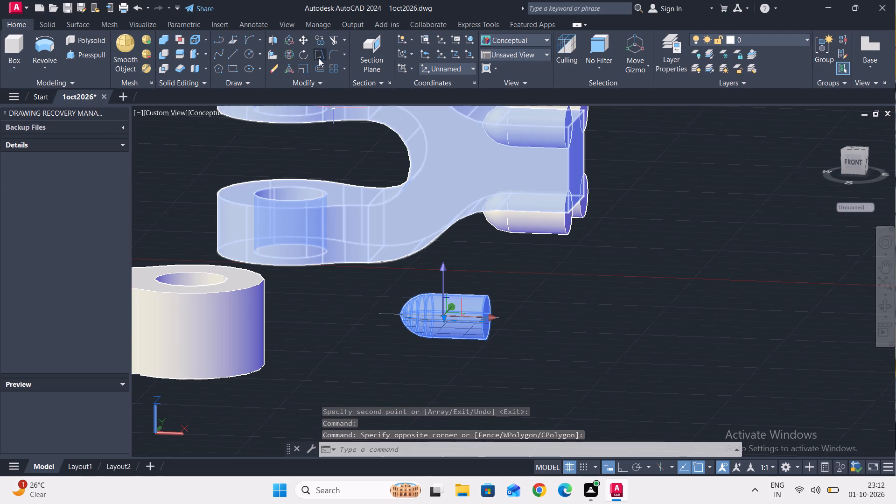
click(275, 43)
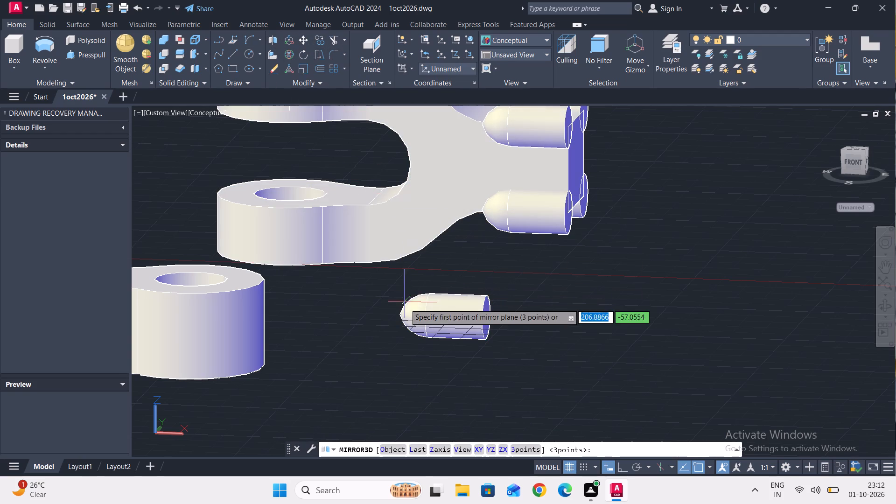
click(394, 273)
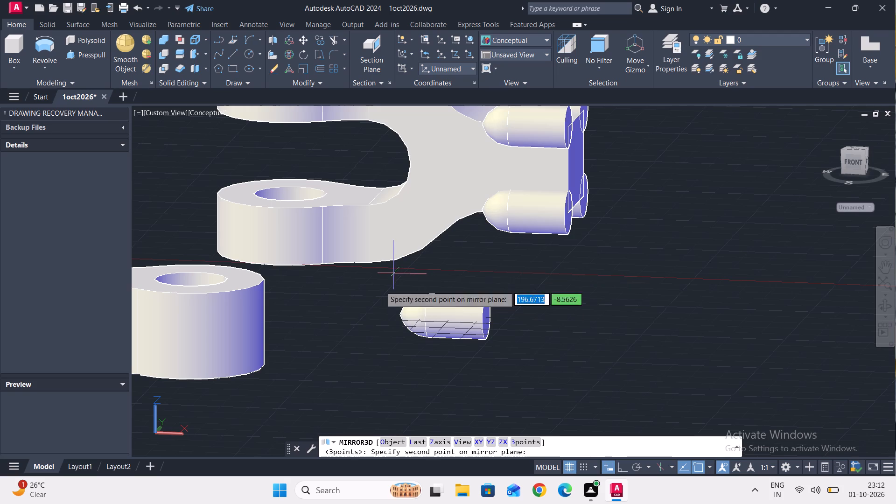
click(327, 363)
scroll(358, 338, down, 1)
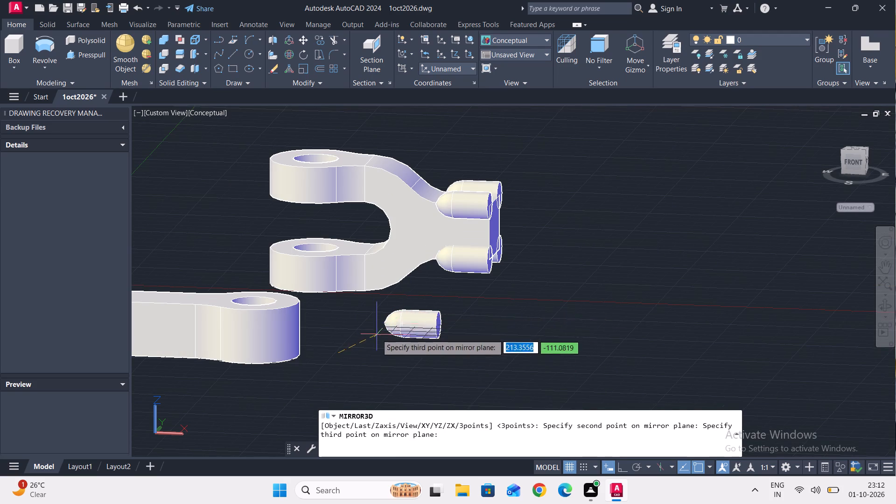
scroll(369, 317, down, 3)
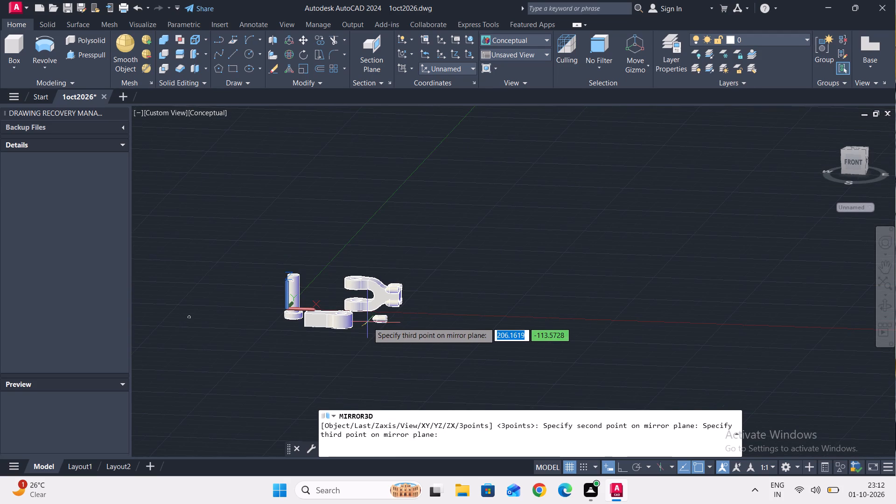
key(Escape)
Use 3D Mirror on the loose round-nosed solid with a three-point plane beside its nose and Ortho on, keeping the source object.
scroll(370, 324, up, 4)
scroll(407, 299, up, 3)
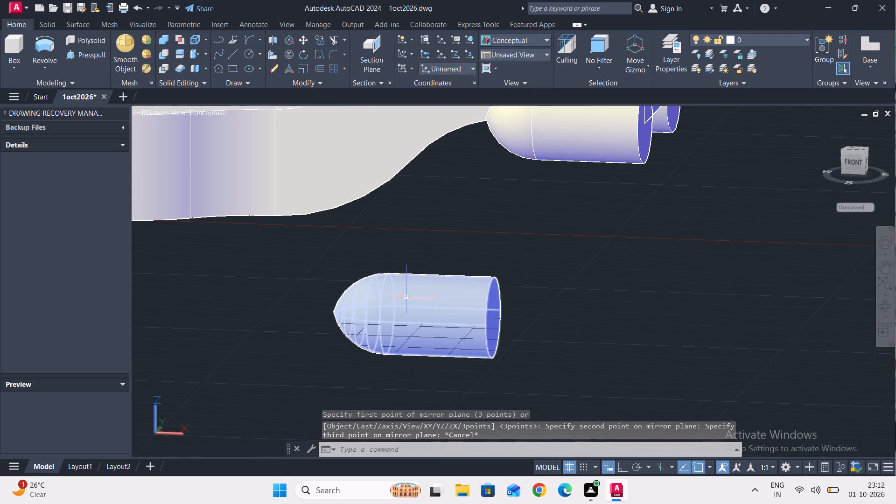
scroll(411, 301, down, 1)
scroll(411, 301, up, 3)
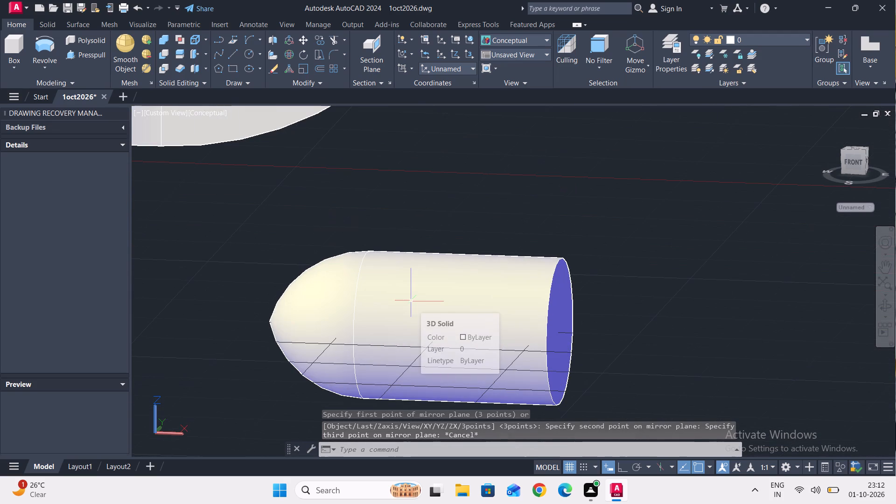
scroll(411, 301, down, 2)
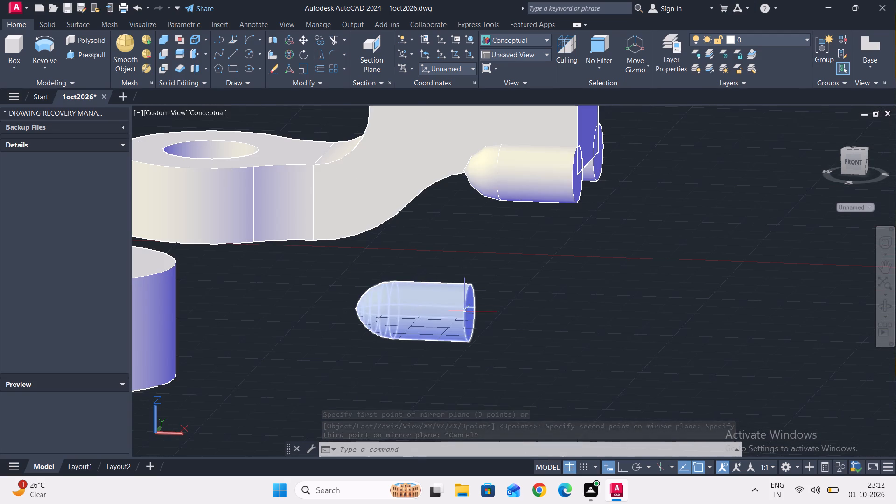
scroll(490, 306, down, 2)
scroll(518, 213, up, 1)
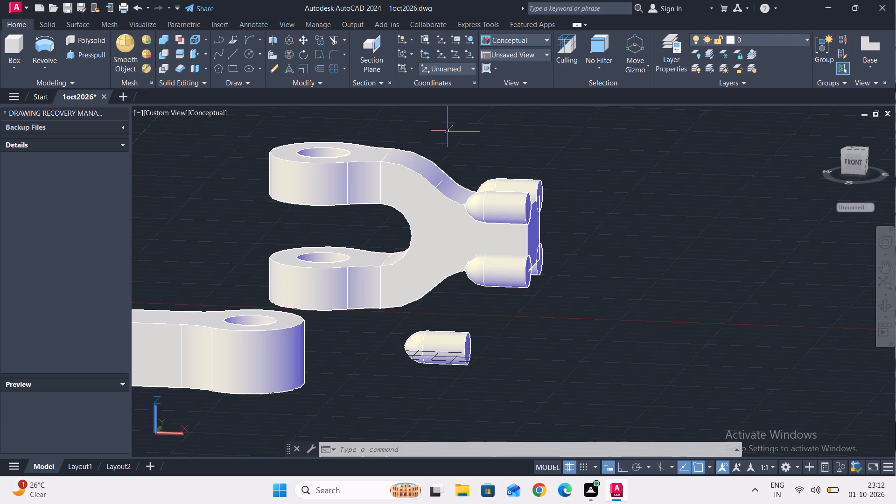
scroll(455, 350, up, 2)
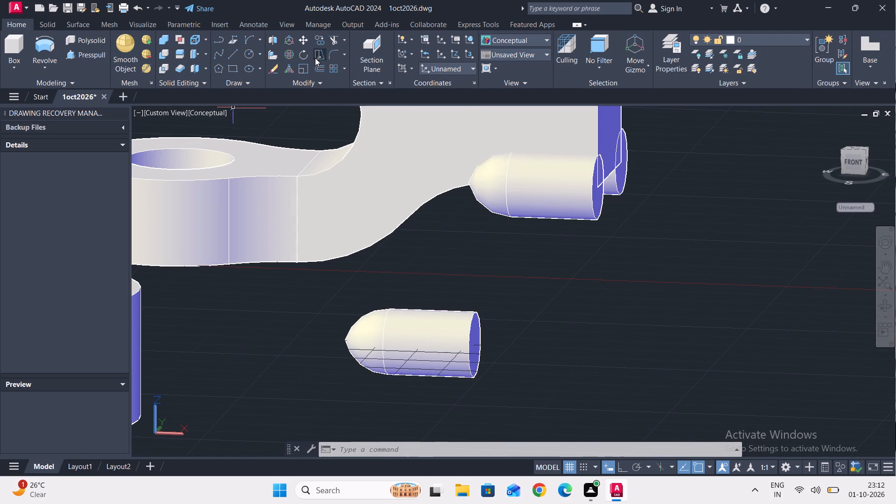
click(271, 40)
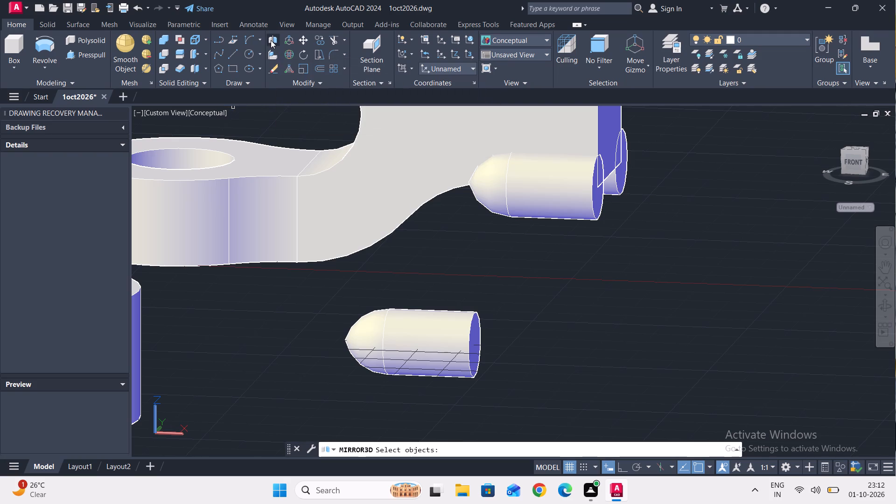
click(372, 333)
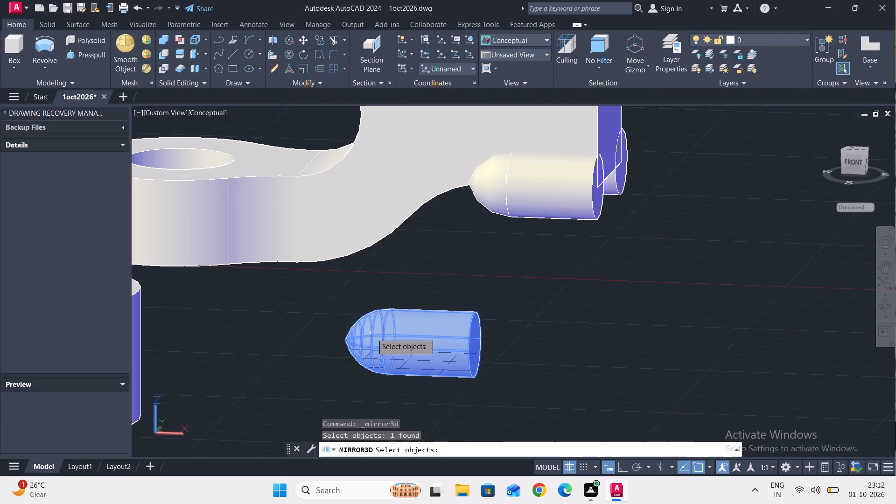
key(Return)
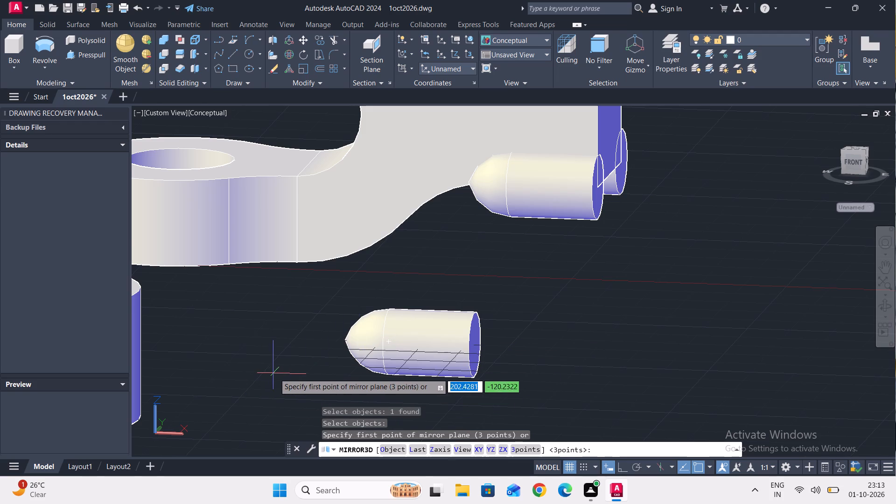
scroll(275, 374, down, 1)
middle_drag(271, 374, 316, 382)
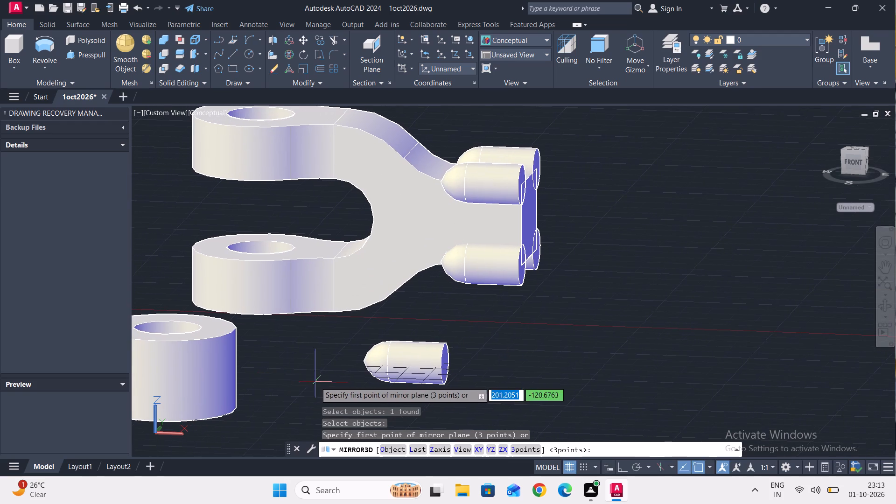
shift+middle_drag(297, 380, 320, 380)
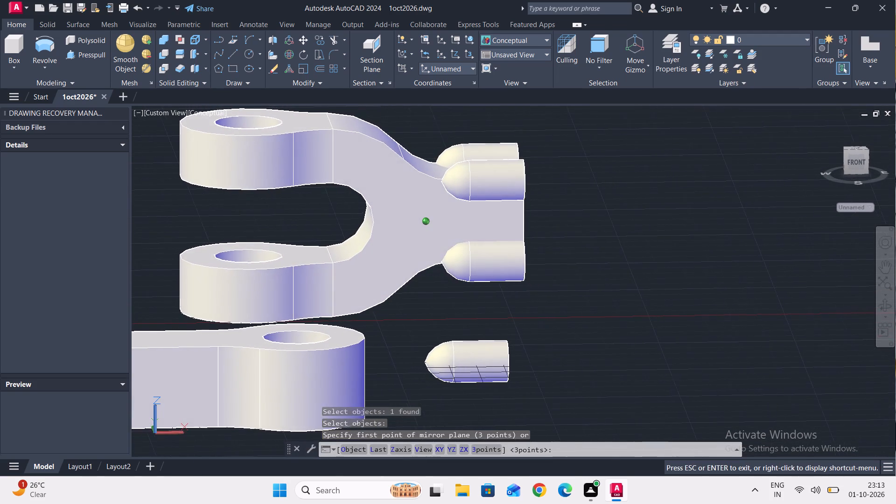
shift+middle_drag(320, 380, 317, 379)
click(404, 392)
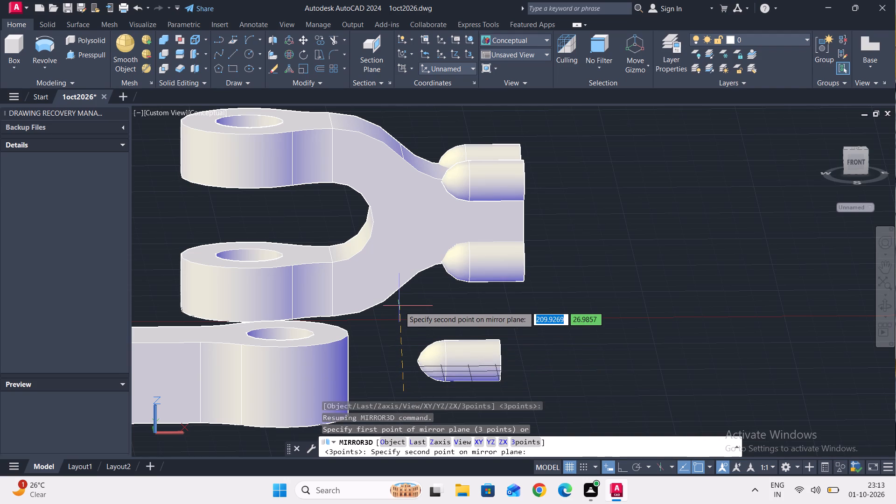
key(F8)
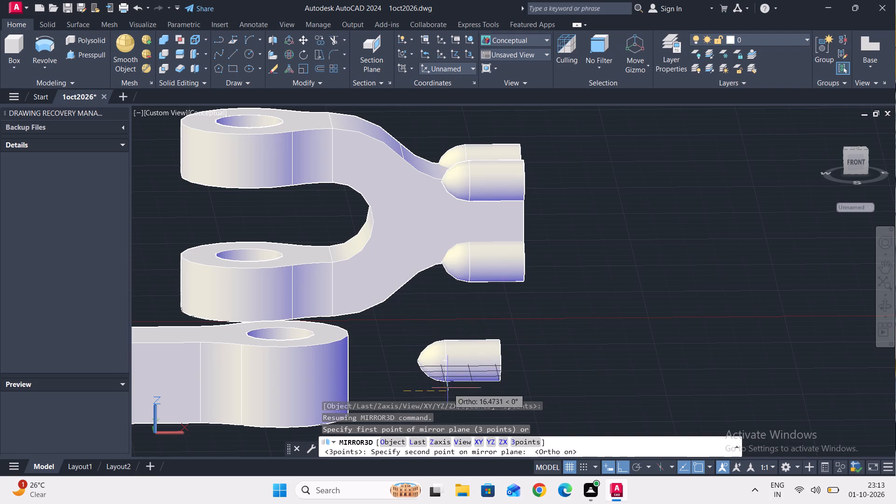
scroll(441, 372, down, 2)
scroll(434, 353, up, 3)
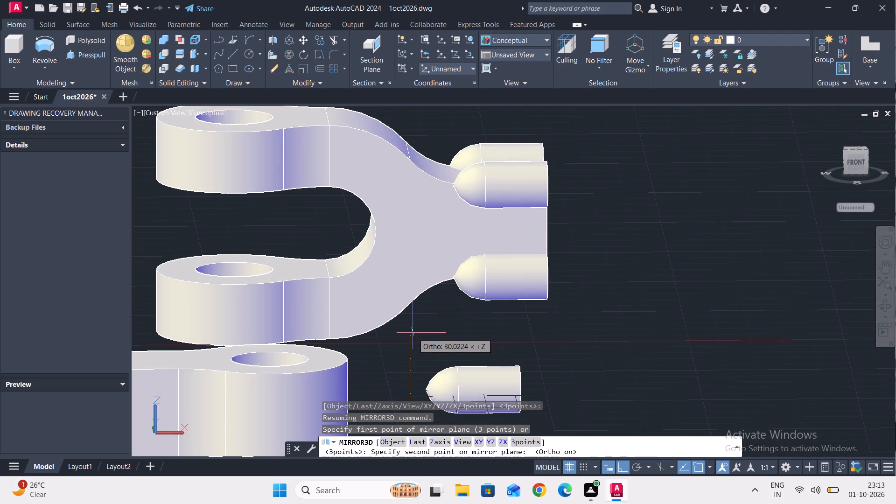
scroll(416, 335, down, 1)
shift+middle_drag(418, 338, 419, 418)
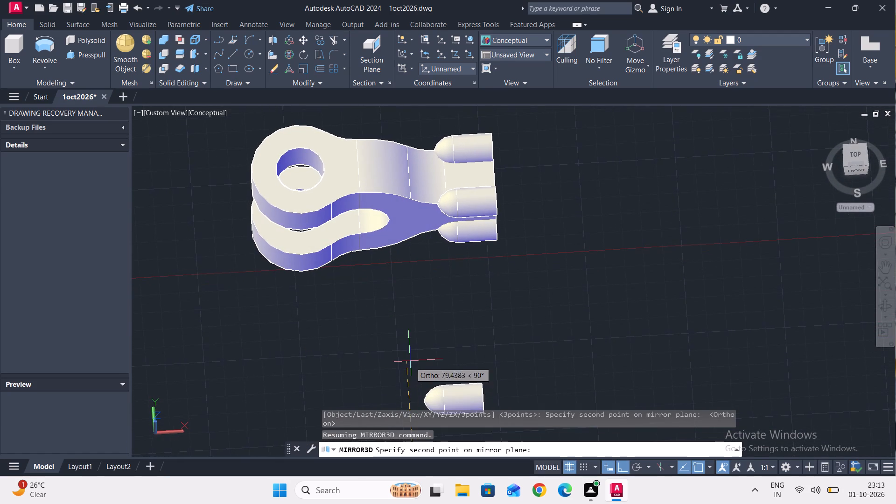
click(411, 338)
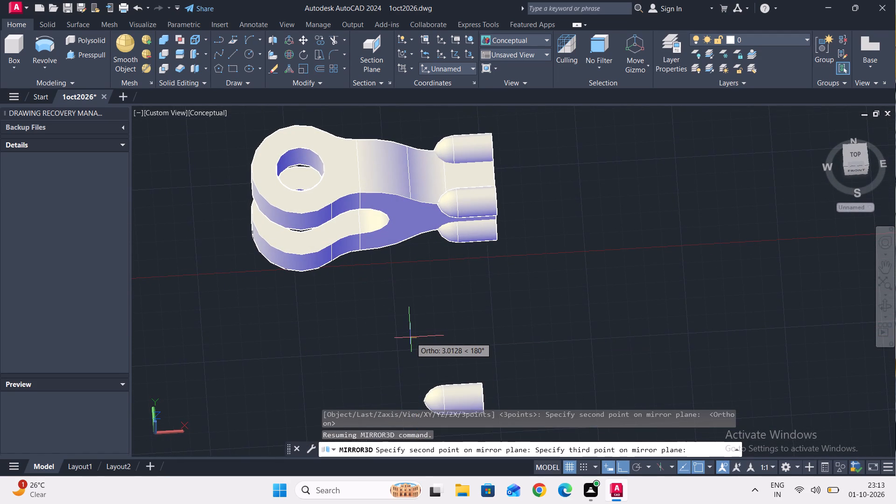
key(Return)
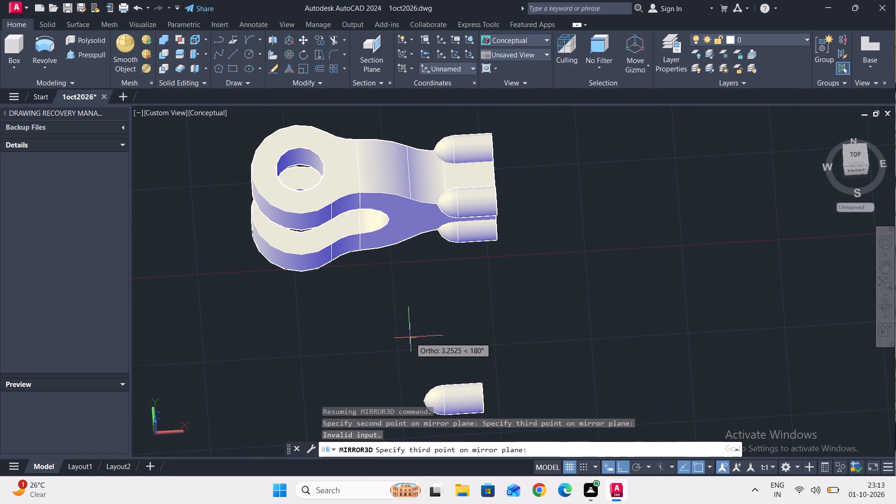
key(Return)
key(Return)
key(Return)
key(Return)
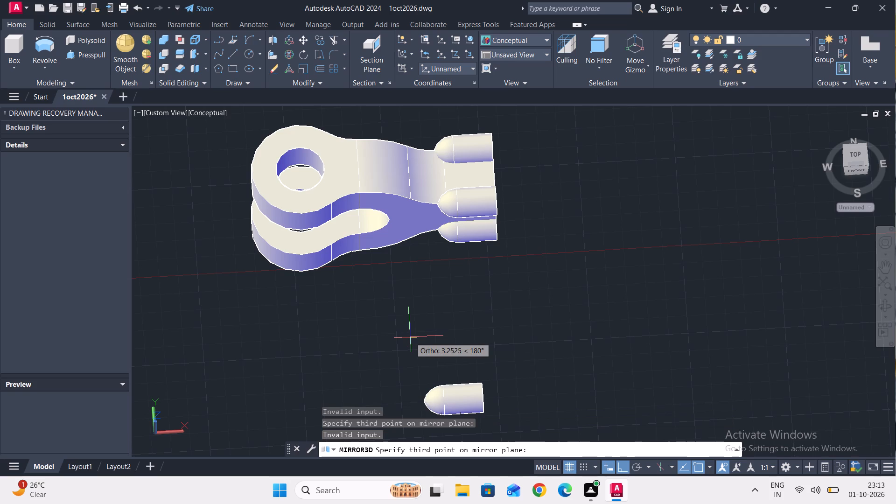
click(410, 337)
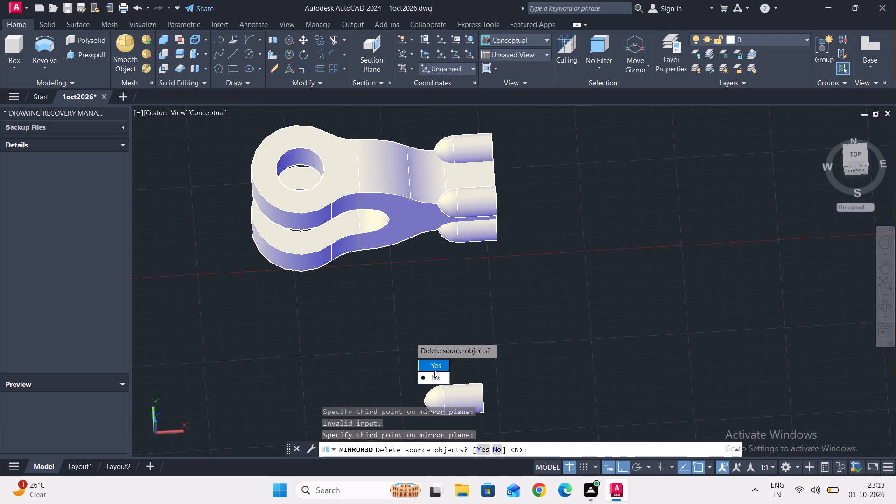
drag(434, 378, 410, 337)
Move the round-nosed solid beside the eye end along negative X, from its nose tip to open space beyond the shank.
scroll(412, 317, down, 3)
scroll(429, 403, up, 4)
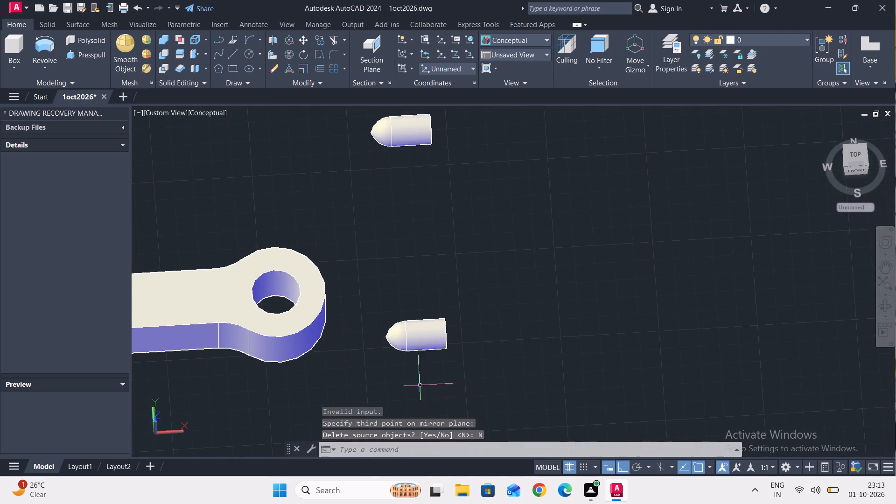
scroll(411, 336, up, 4)
scroll(431, 371, down, 4)
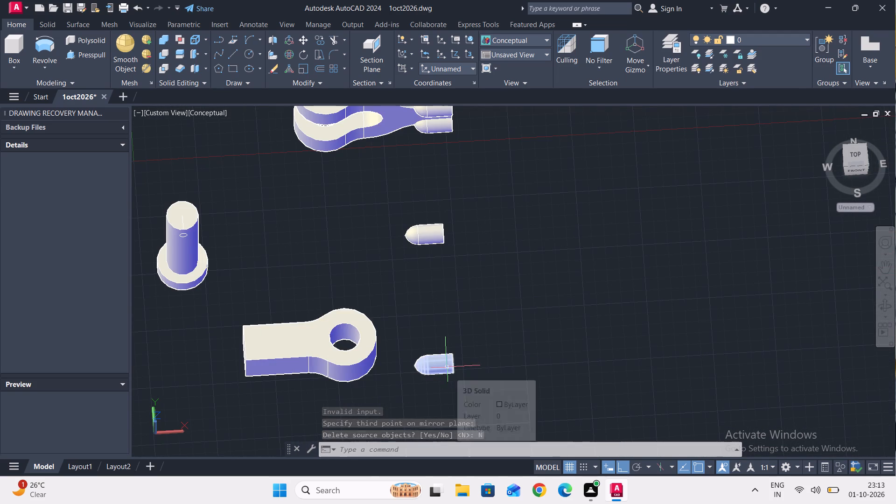
scroll(448, 377, up, 2)
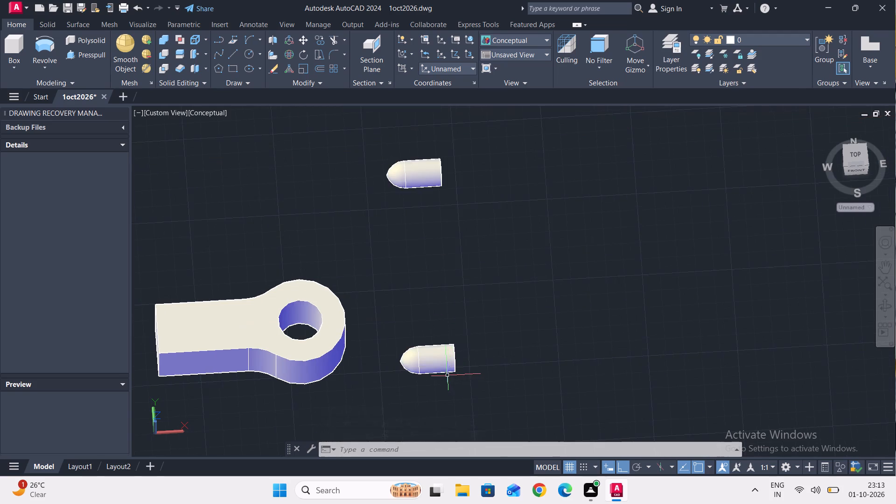
scroll(448, 376, up, 1)
scroll(466, 368, down, 3)
click(474, 384)
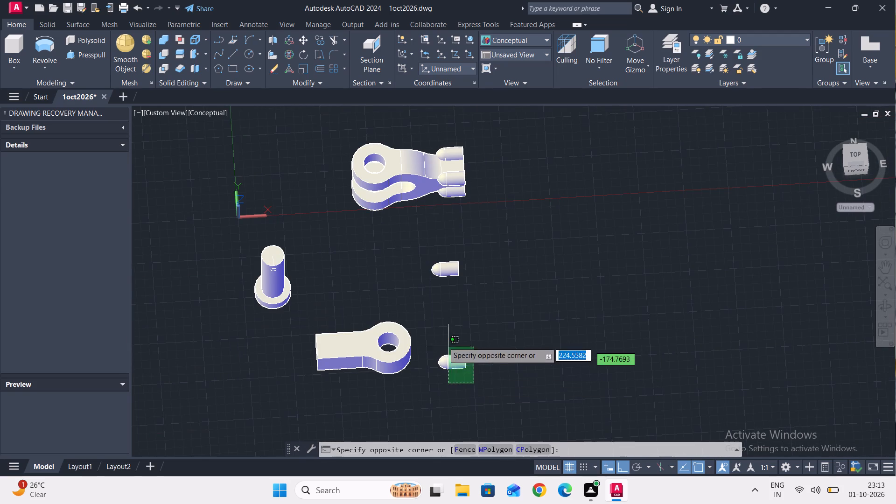
click(431, 334)
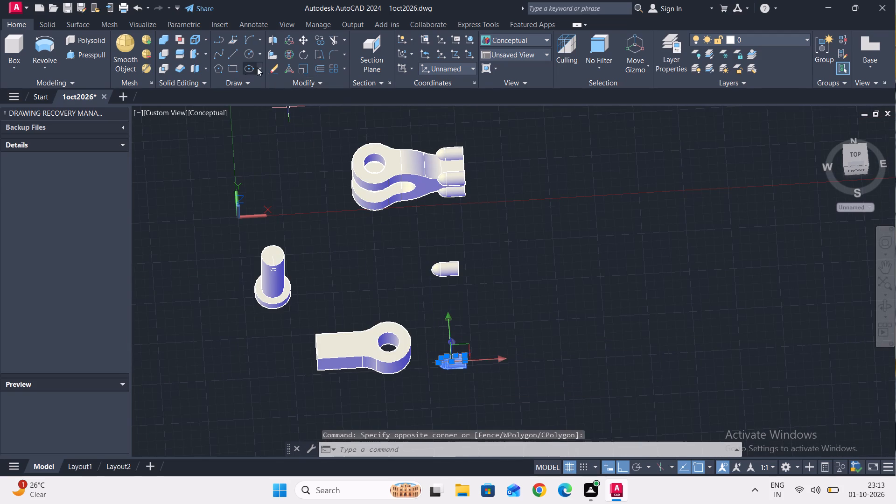
click(304, 40)
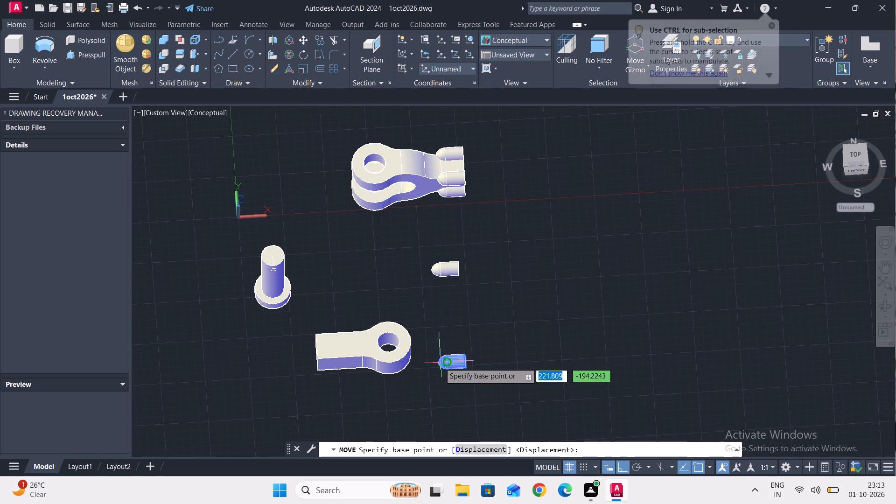
scroll(438, 362, up, 3)
click(441, 365)
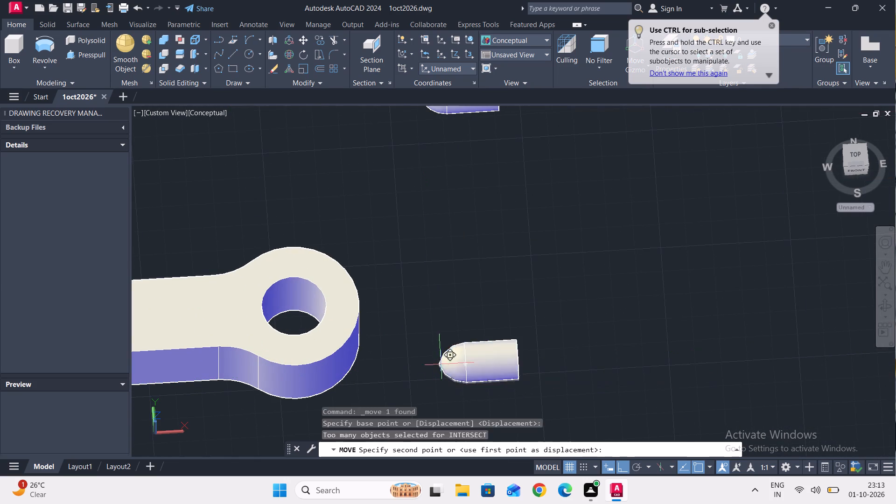
scroll(294, 355, down, 4)
scroll(194, 343, down, 2)
scroll(186, 339, up, 4)
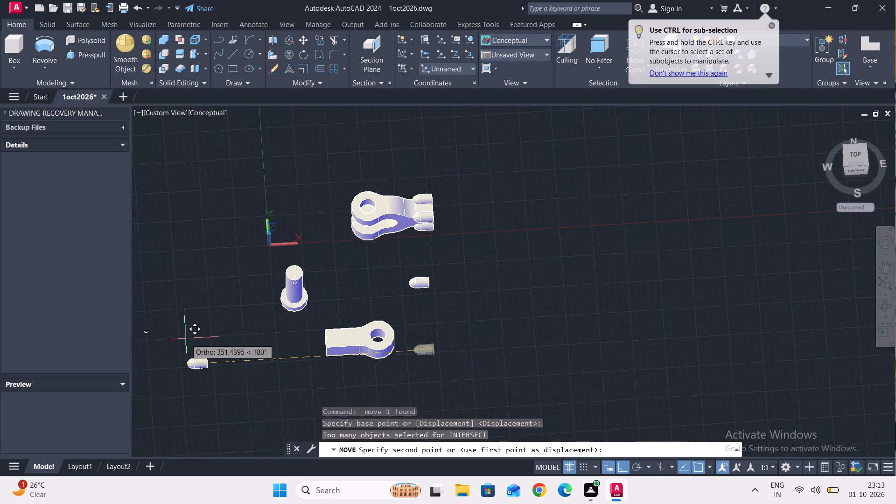
scroll(223, 353, up, 2)
click(223, 353)
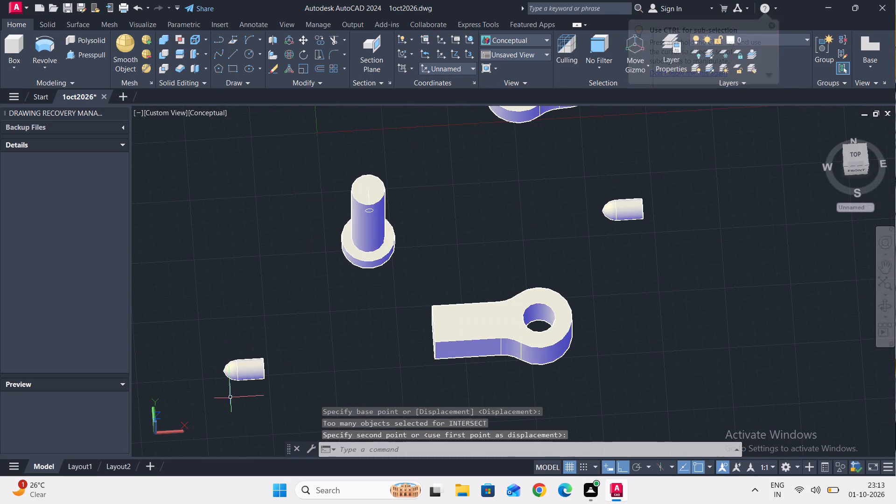
key(Escape)
In top view, use 3D Mirror on the moved round-nosed solid with a three-point plane picked beside its nose, keeping the source object.
scroll(237, 392, down, 3)
scroll(240, 393, up, 4)
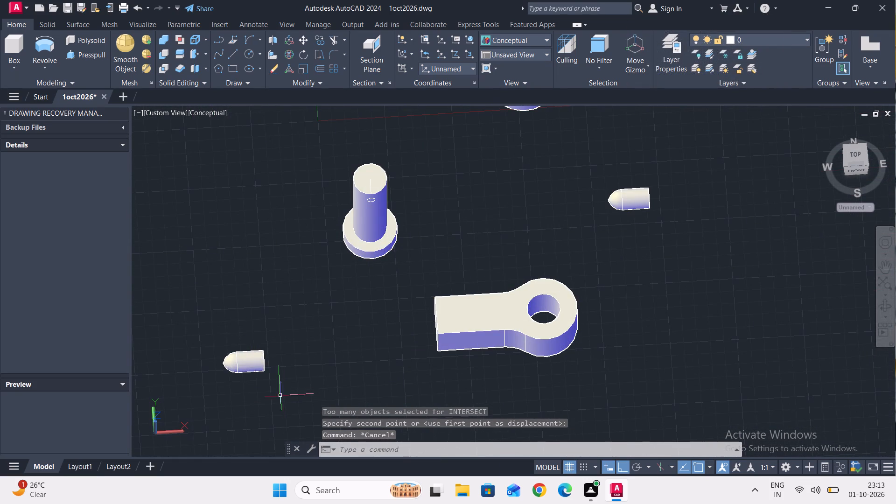
click(280, 394)
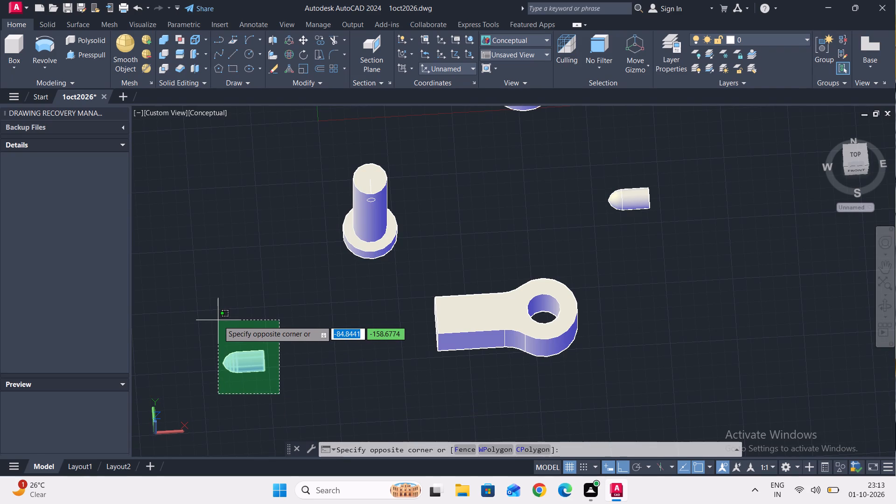
key(Escape)
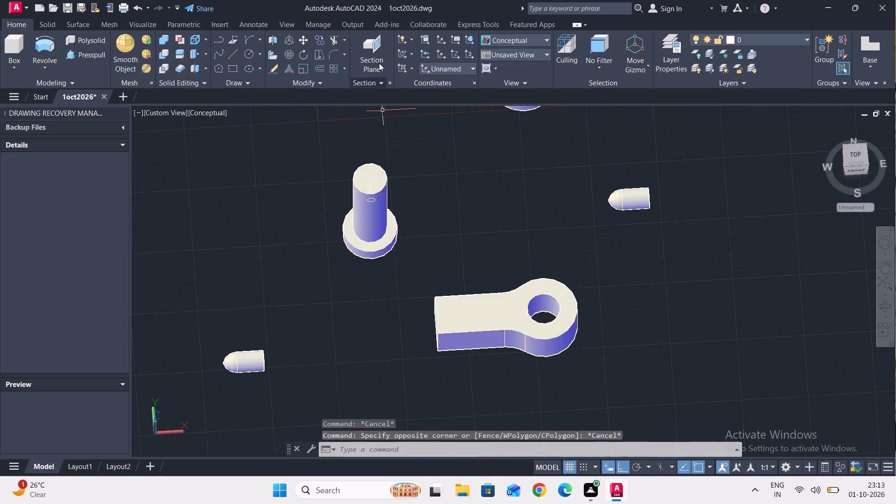
click(272, 38)
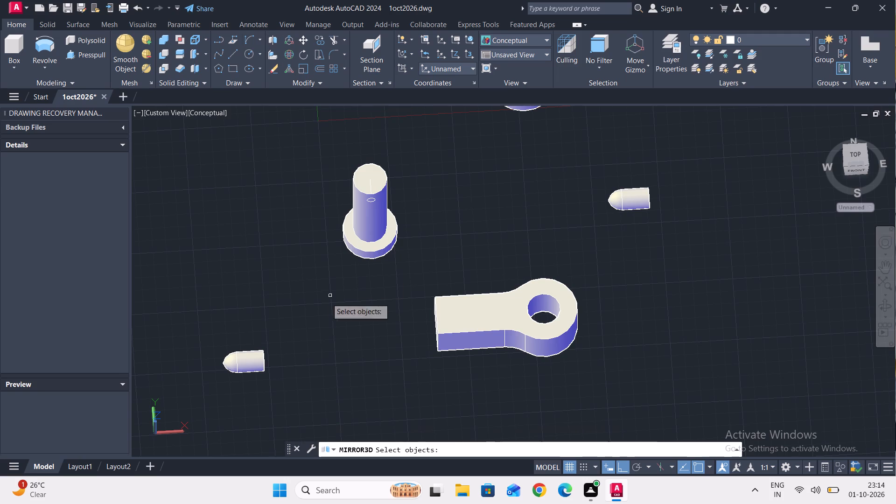
scroll(324, 273, down, 3)
scroll(305, 283, up, 1)
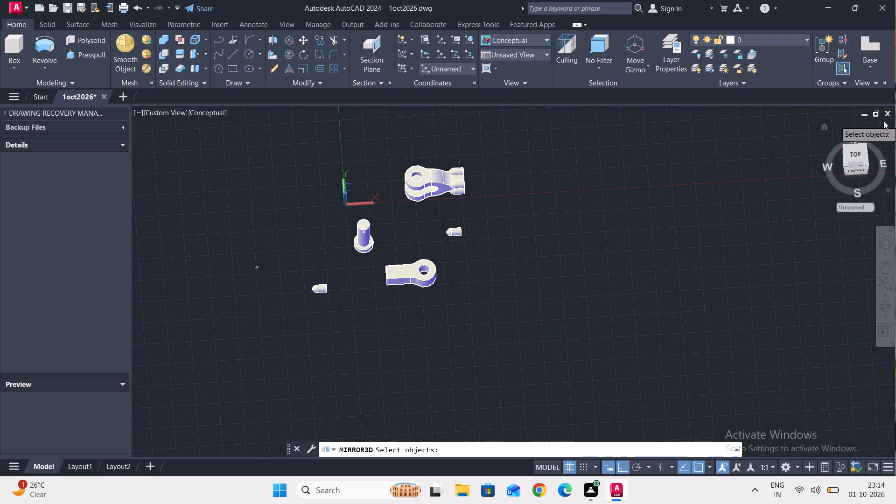
click(850, 152)
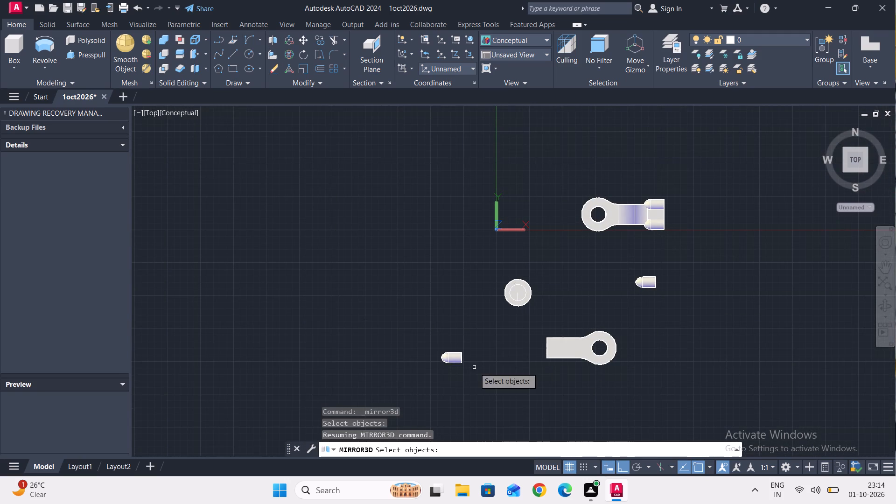
click(272, 42)
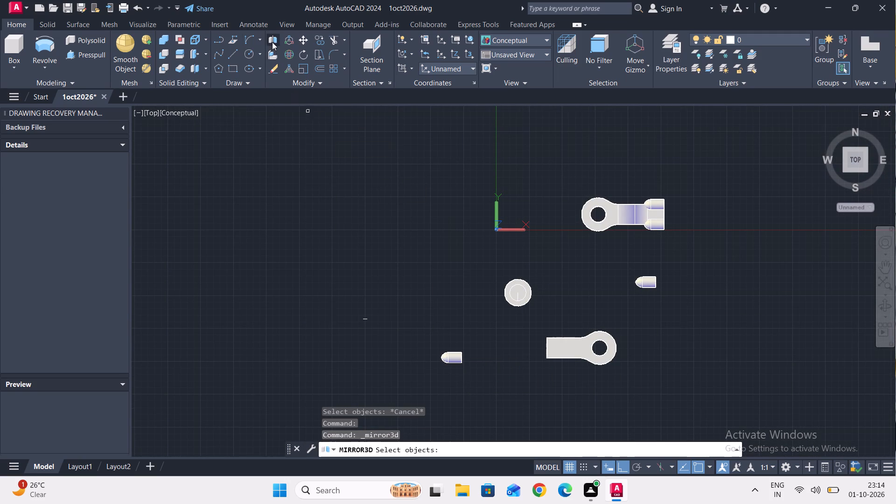
click(453, 359)
key(Return)
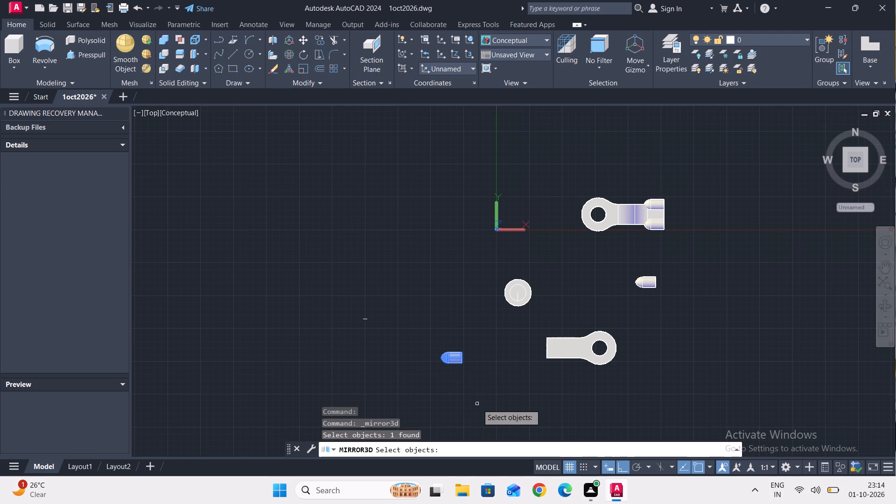
click(434, 338)
click(434, 392)
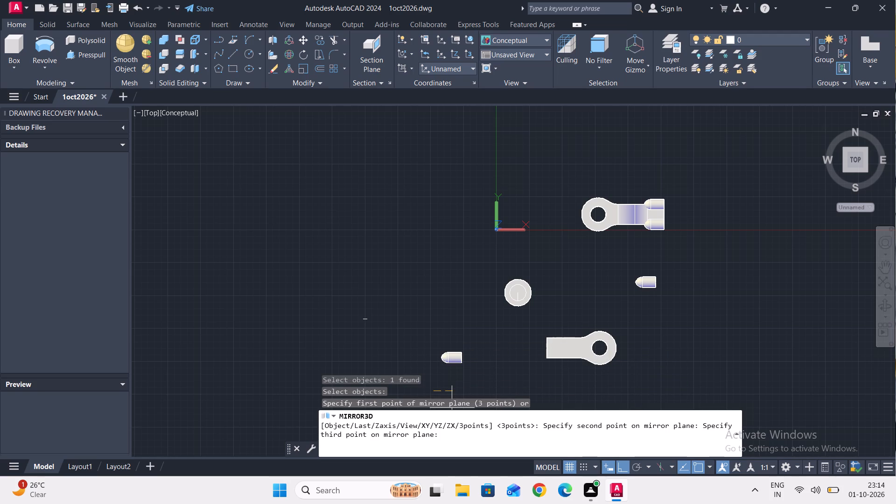
key(Return)
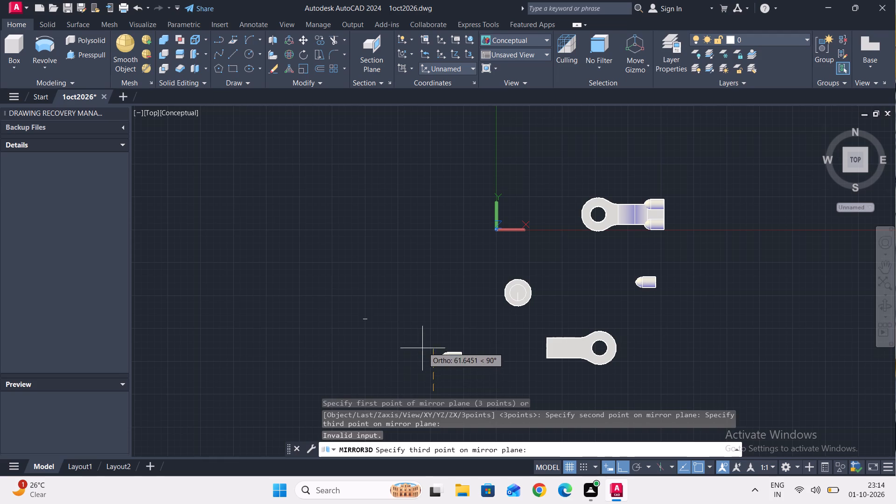
click(423, 338)
scroll(424, 334, down, 4)
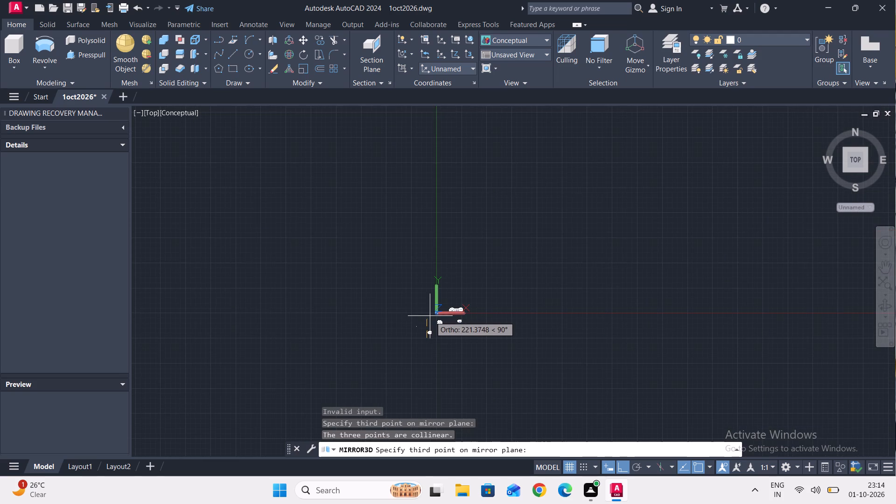
scroll(430, 320, up, 4)
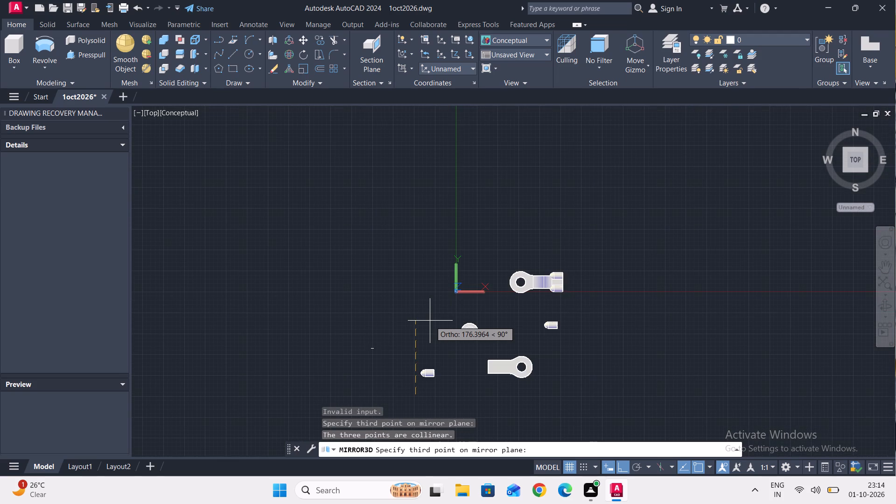
click(417, 364)
click(411, 345)
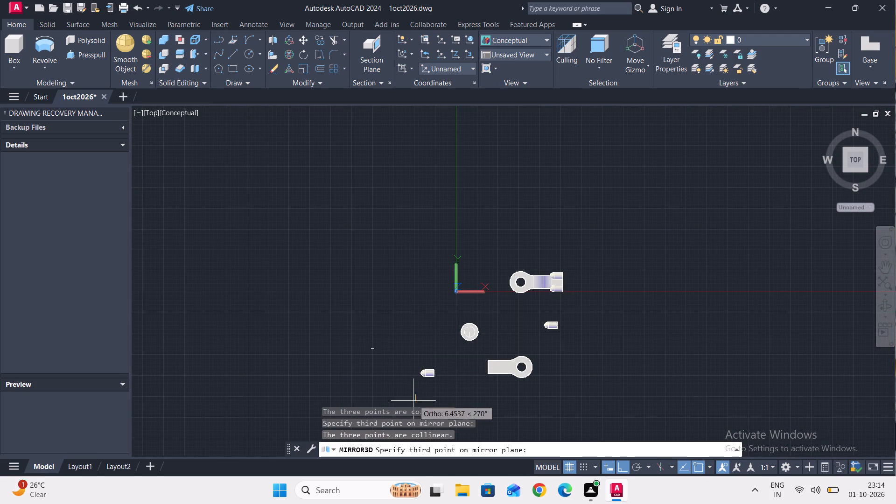
click(413, 406)
click(411, 358)
click(361, 369)
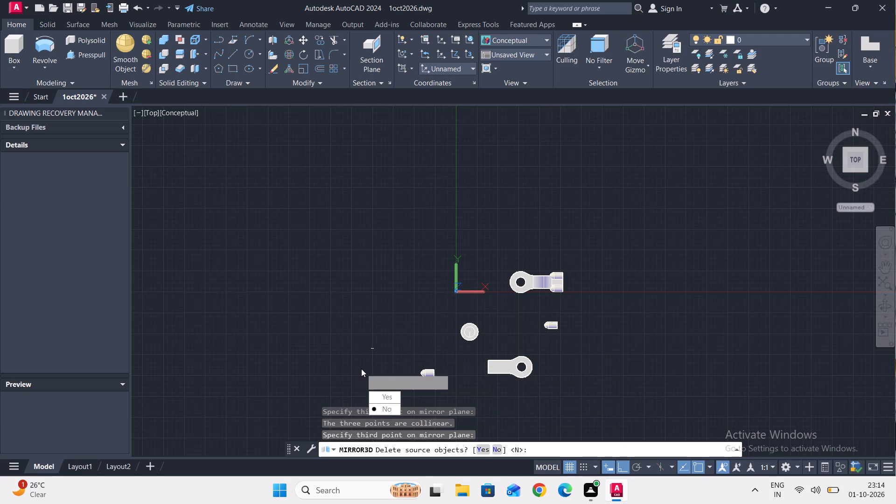
scroll(382, 340, down, 3)
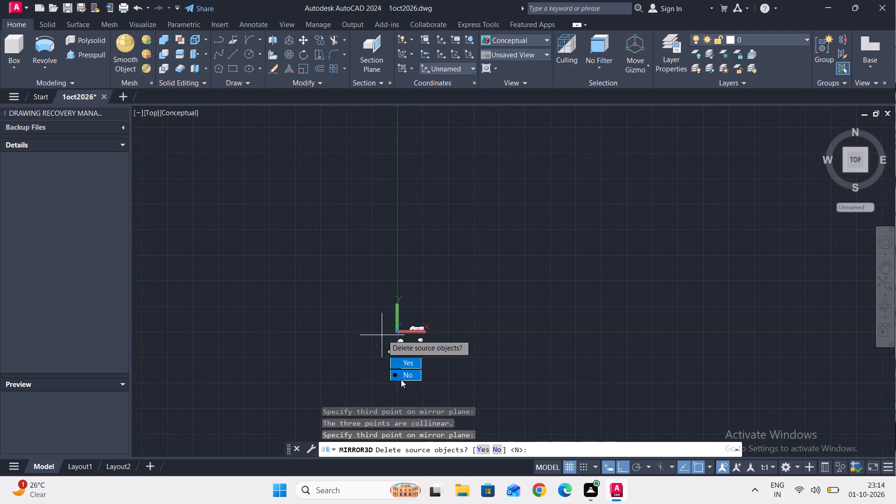
drag(401, 379, 361, 369)
Try to intersect the fork with the four round-nosed solids at its shank corners.
scroll(396, 353, up, 6)
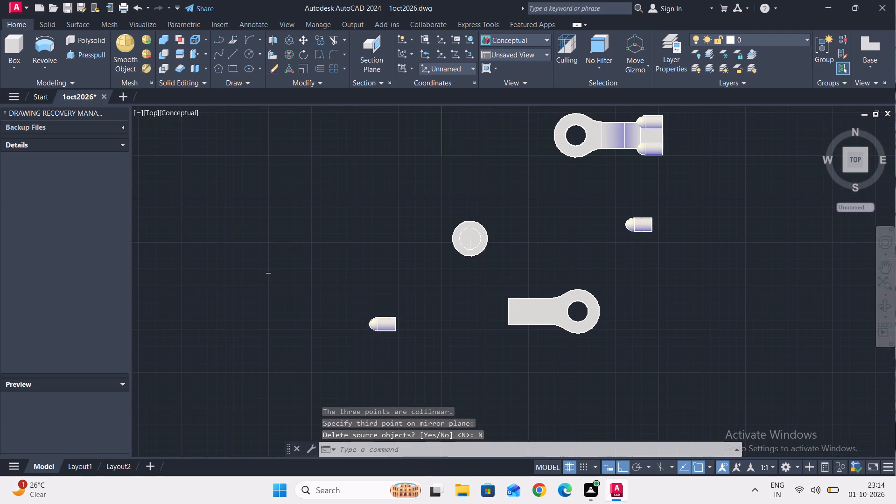
scroll(394, 343, up, 4)
scroll(394, 342, down, 4)
scroll(395, 341, up, 3)
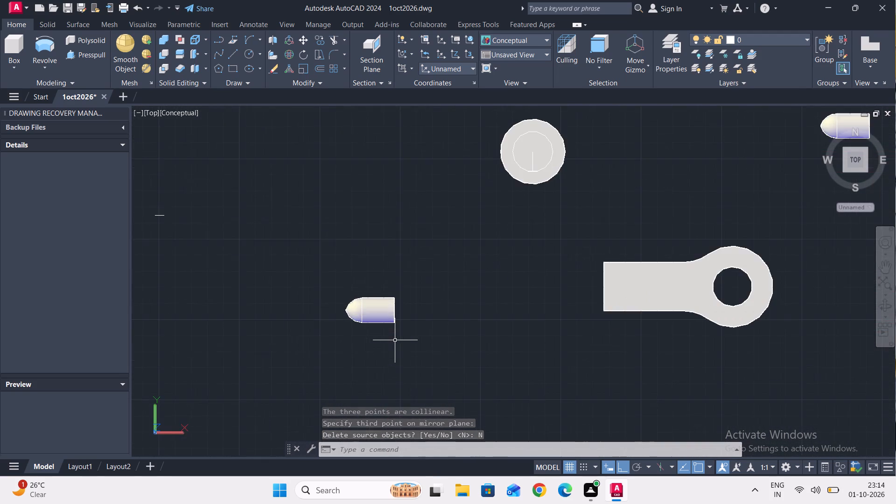
scroll(420, 338, down, 3)
scroll(634, 222, up, 3)
scroll(387, 343, down, 2)
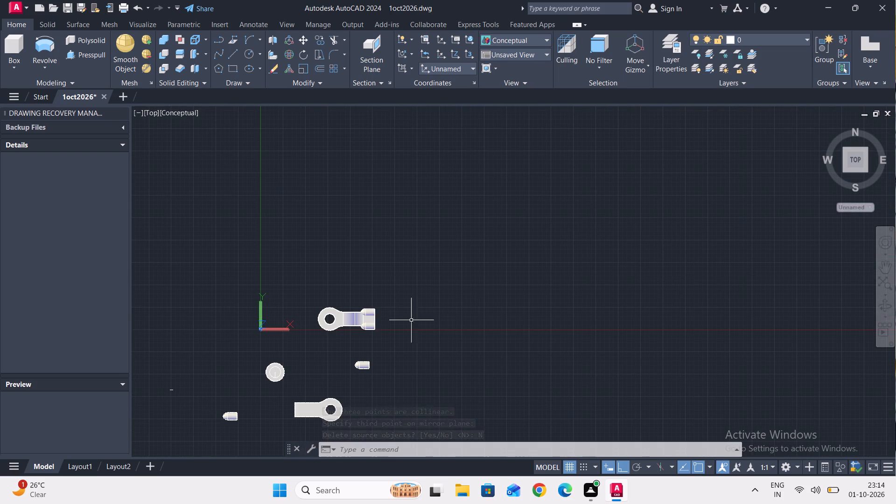
shift+middle_drag(469, 293, 351, 259)
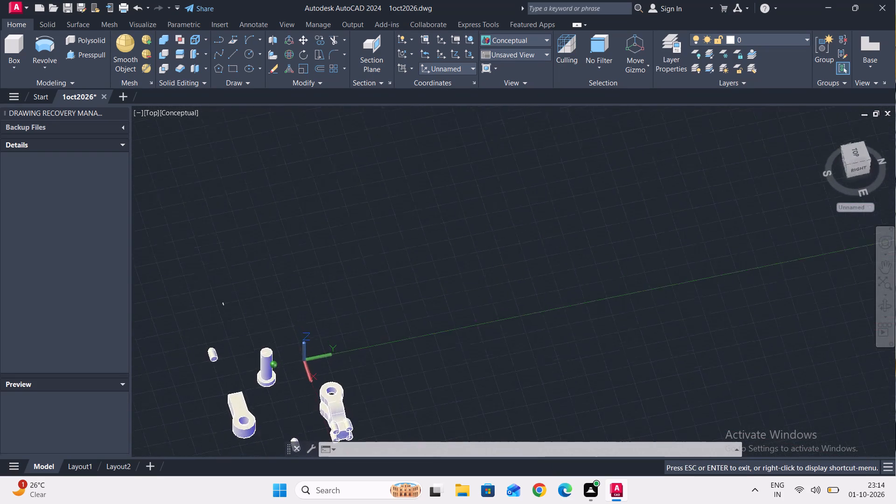
shift+middle_drag(351, 259, 417, 184)
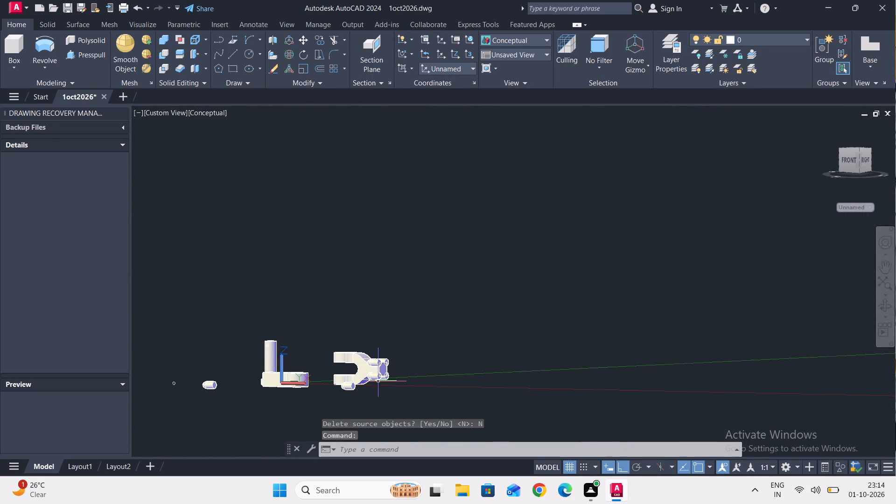
scroll(378, 392, up, 4)
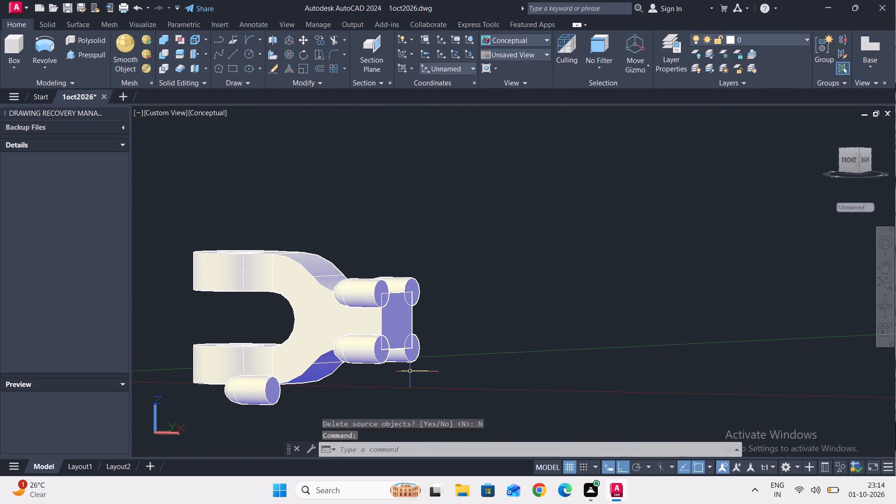
text(in)
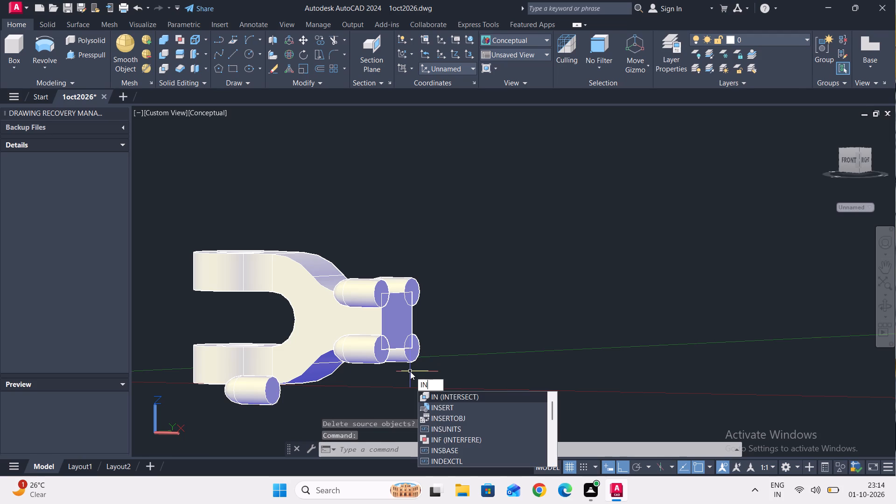
click(467, 392)
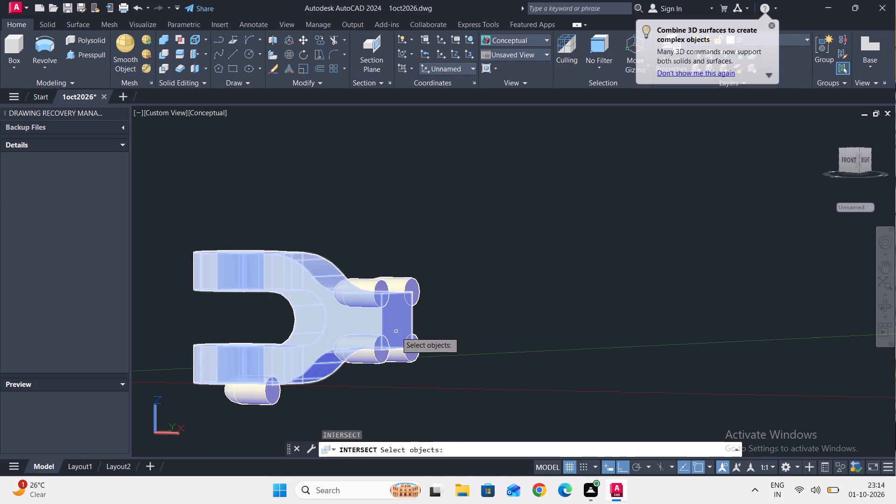
click(396, 332)
click(385, 356)
click(414, 355)
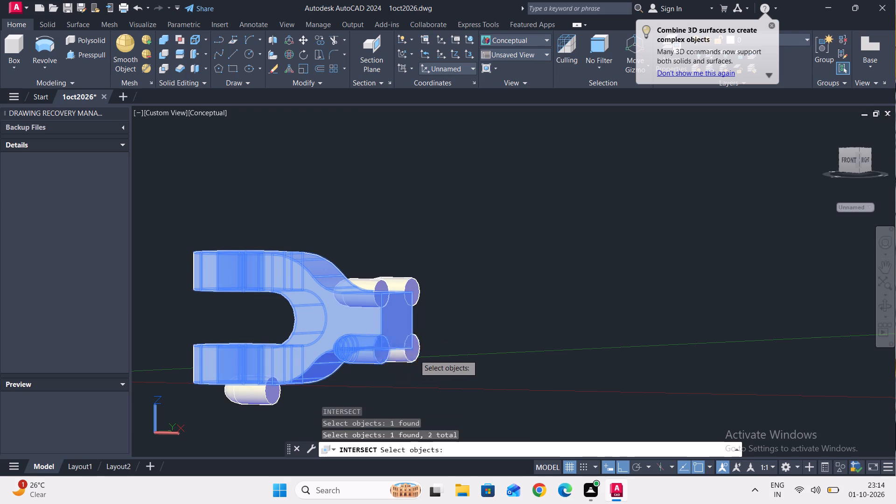
click(419, 289)
click(385, 289)
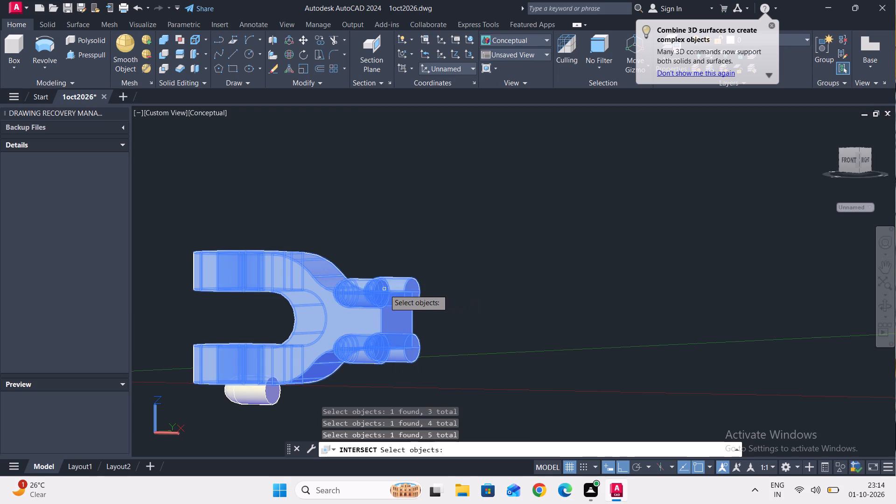
key(Return)
scroll(383, 314, down, 1)
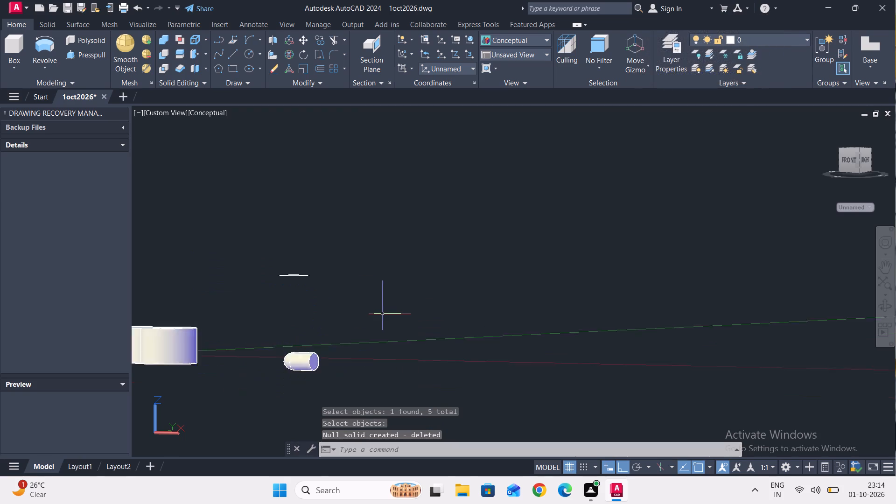
Undo the intersection of the fork with the round-nosed solids, back to the separate solids at the shank corners.
scroll(383, 314, down, 2)
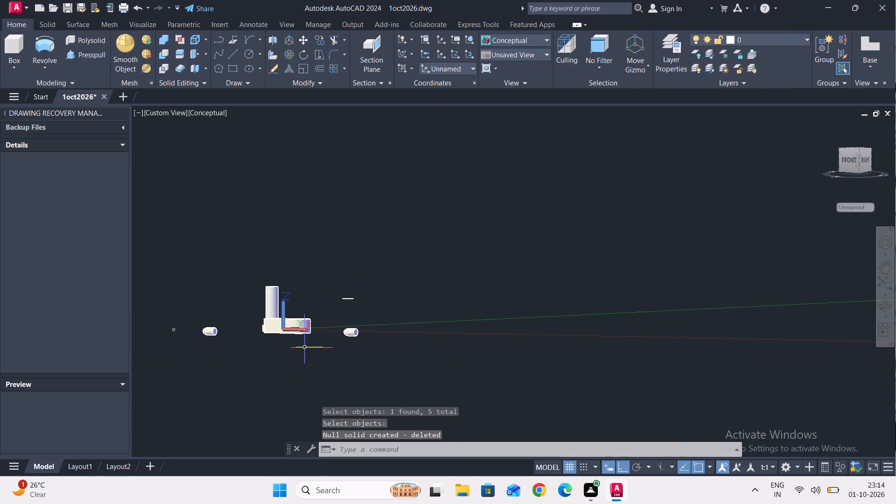
shift+middle_drag(305, 347, 294, 399)
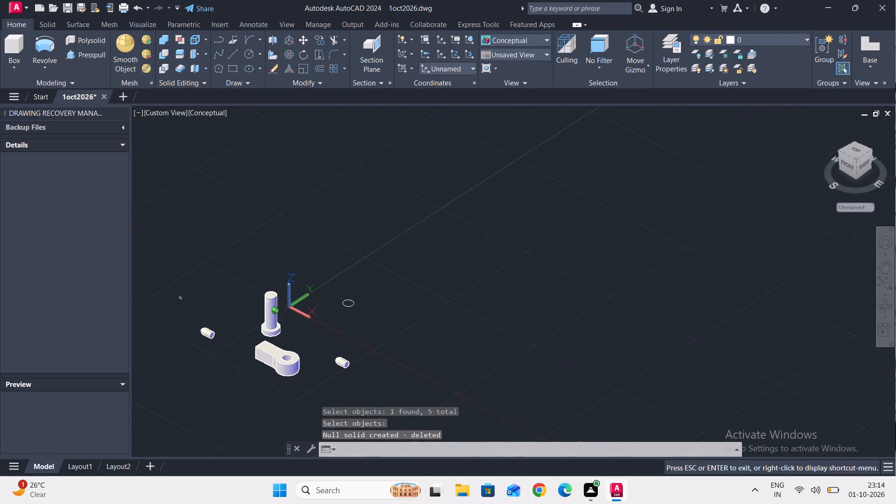
shift+middle_drag(294, 399, 349, 364)
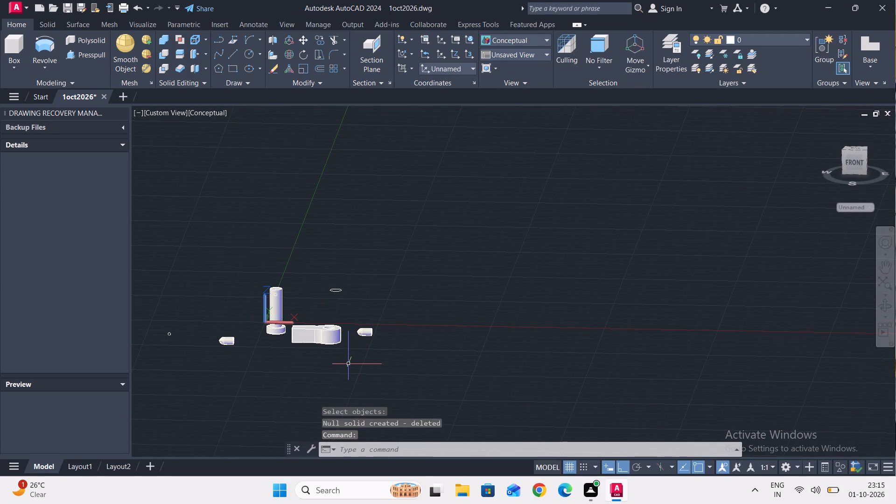
key(ctrl+z)
key(ctrl+z)
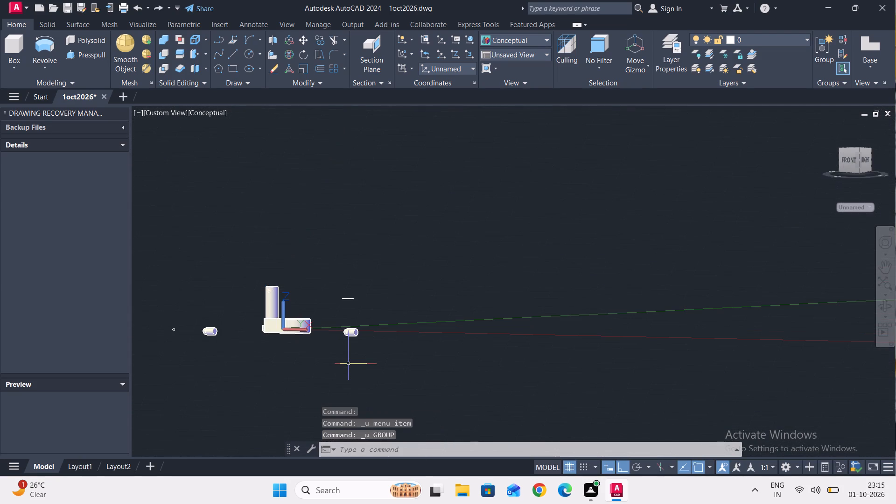
key(ctrl+z)
key(ctrl+z)
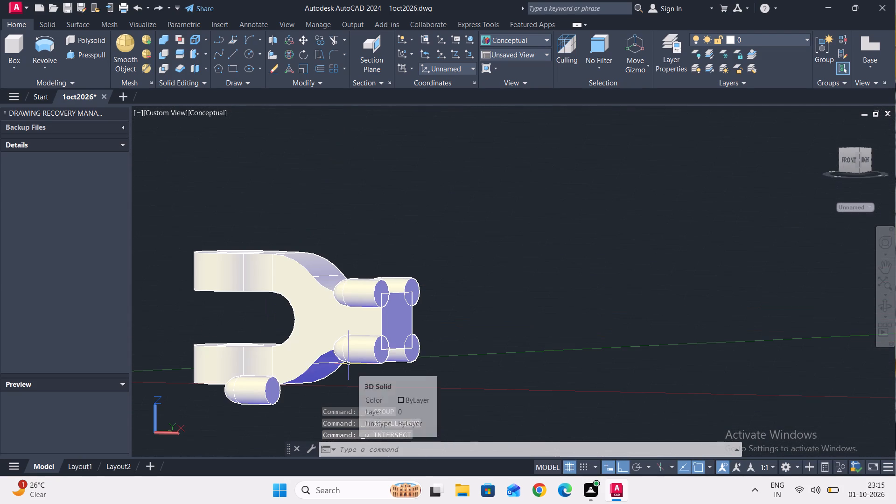
scroll(455, 354, down, 1)
key(Escape)
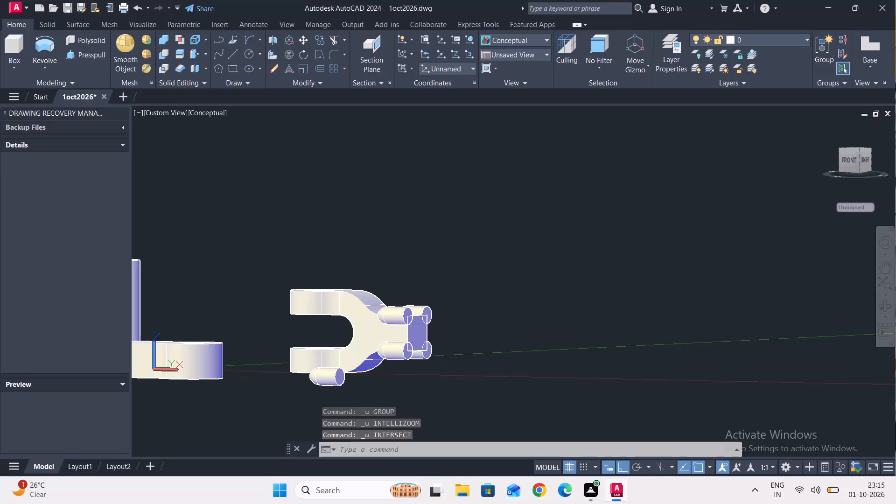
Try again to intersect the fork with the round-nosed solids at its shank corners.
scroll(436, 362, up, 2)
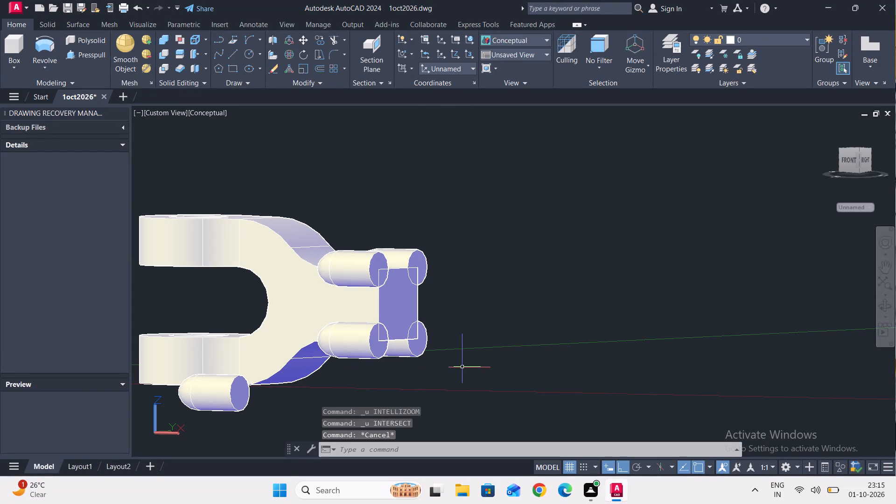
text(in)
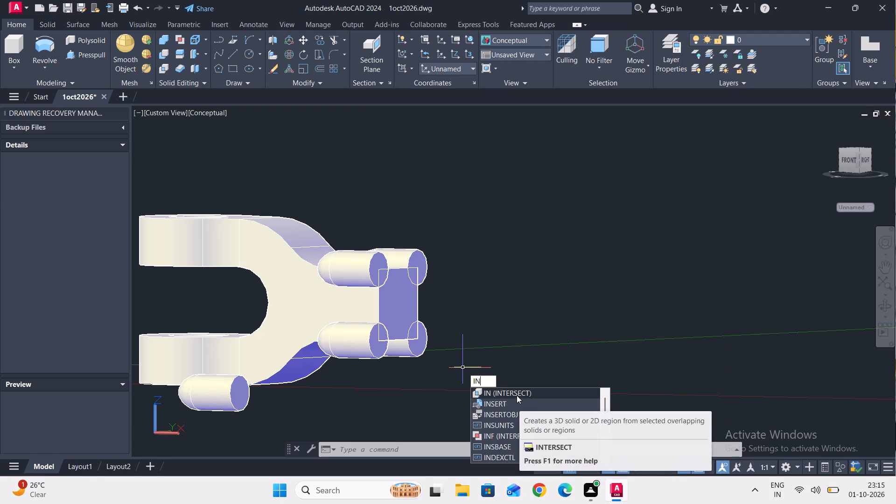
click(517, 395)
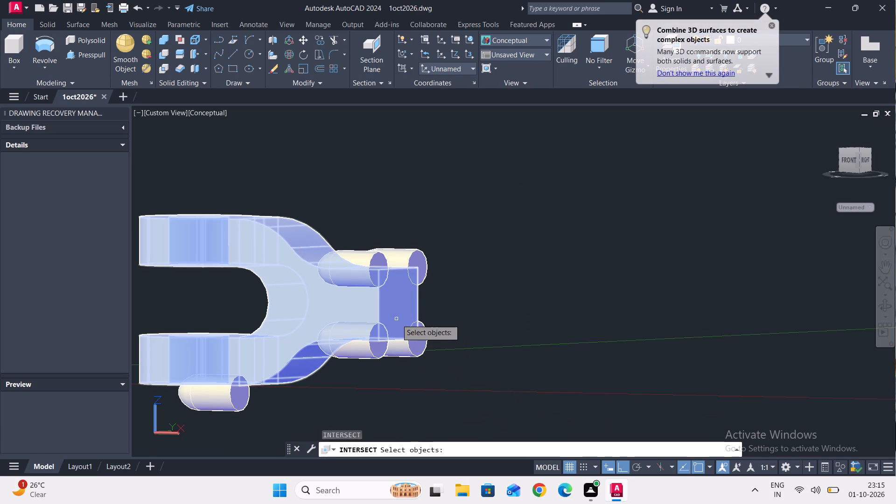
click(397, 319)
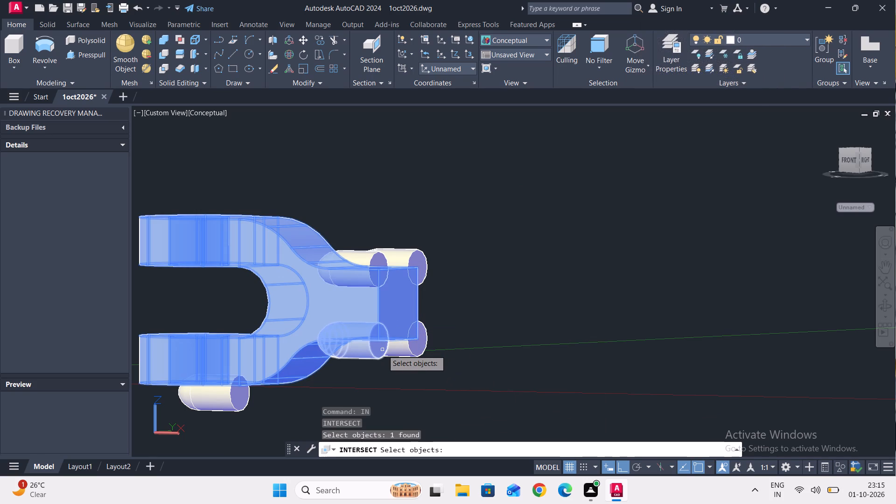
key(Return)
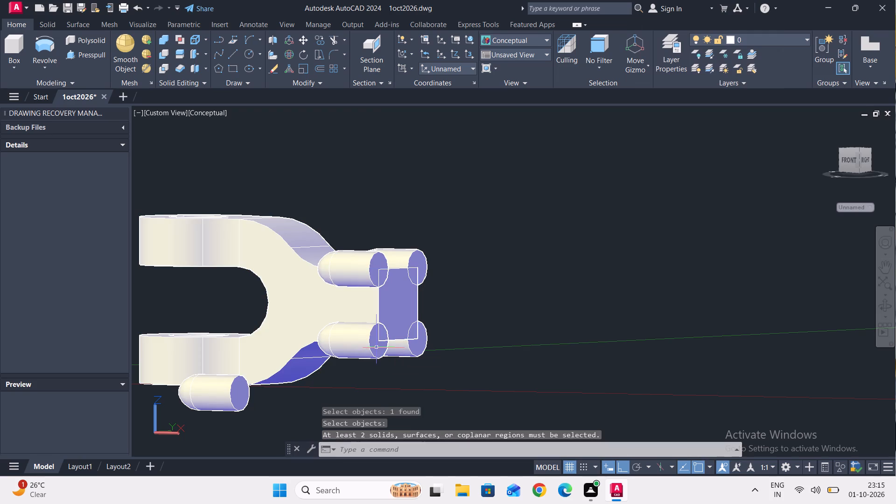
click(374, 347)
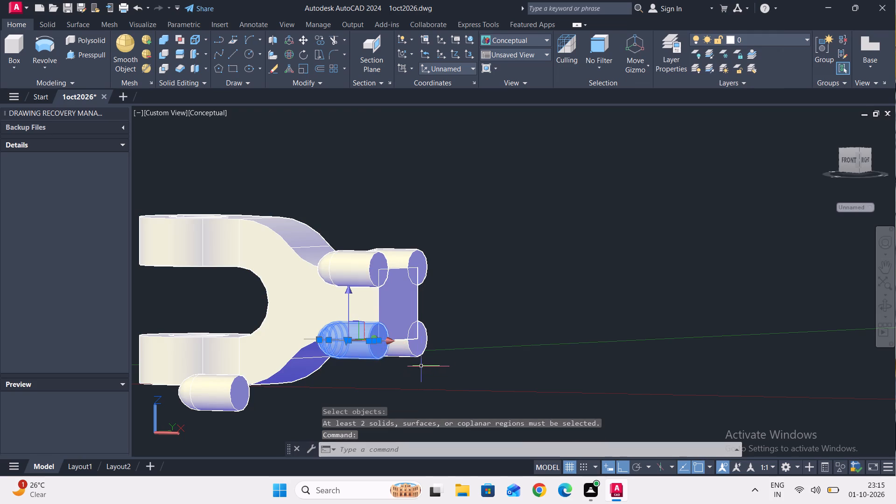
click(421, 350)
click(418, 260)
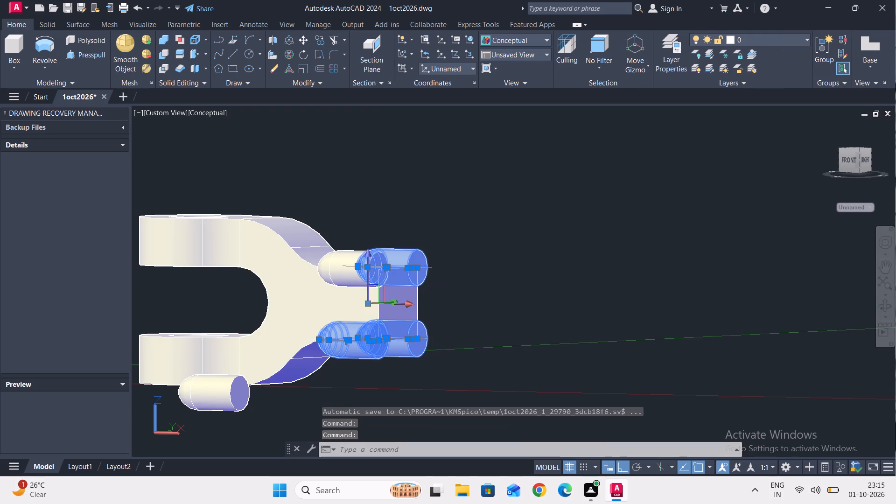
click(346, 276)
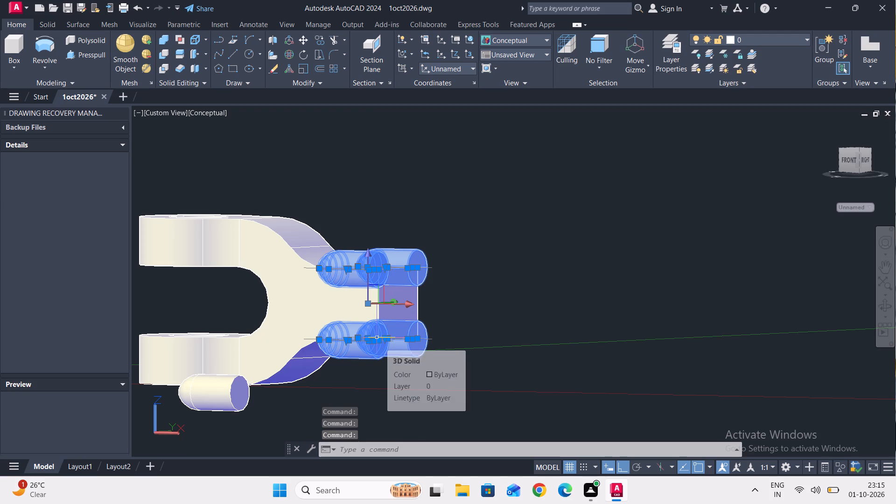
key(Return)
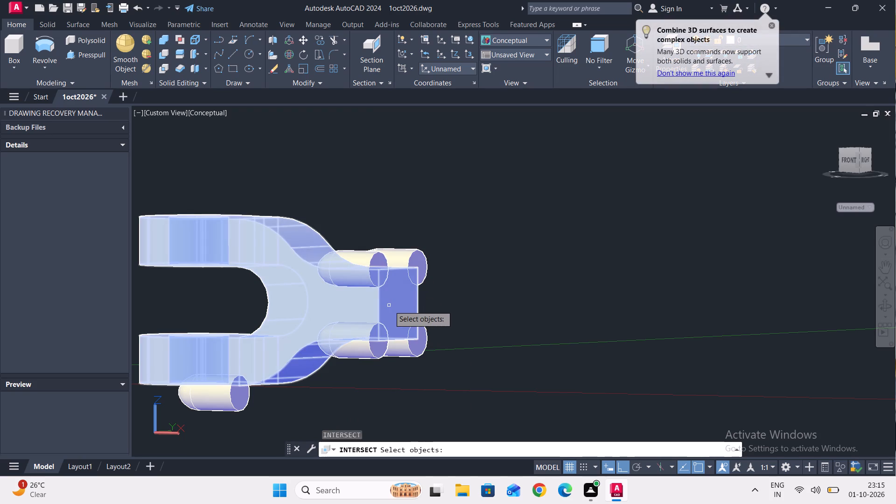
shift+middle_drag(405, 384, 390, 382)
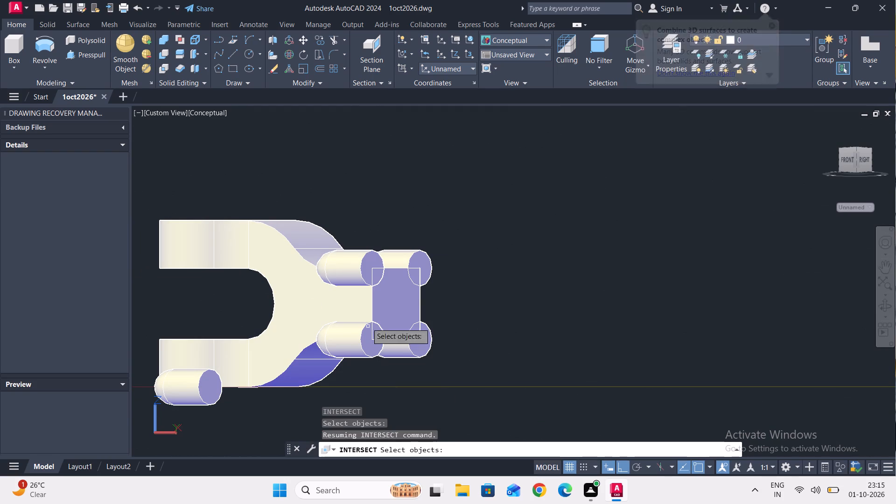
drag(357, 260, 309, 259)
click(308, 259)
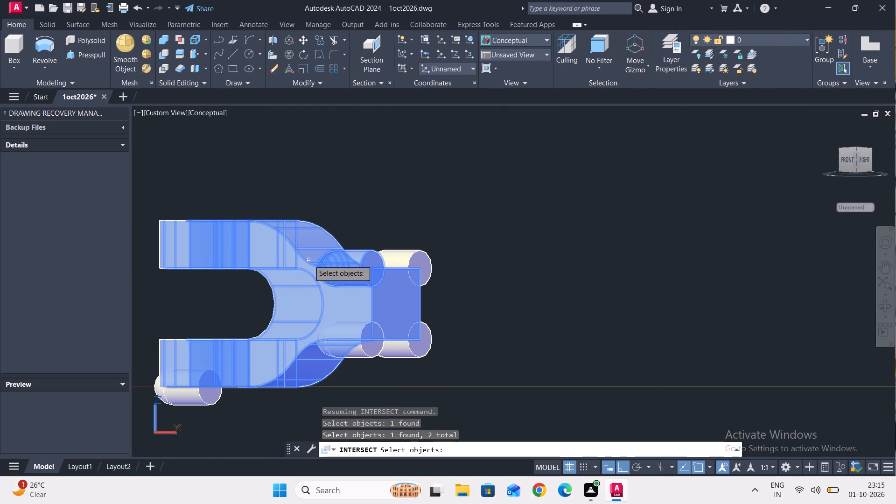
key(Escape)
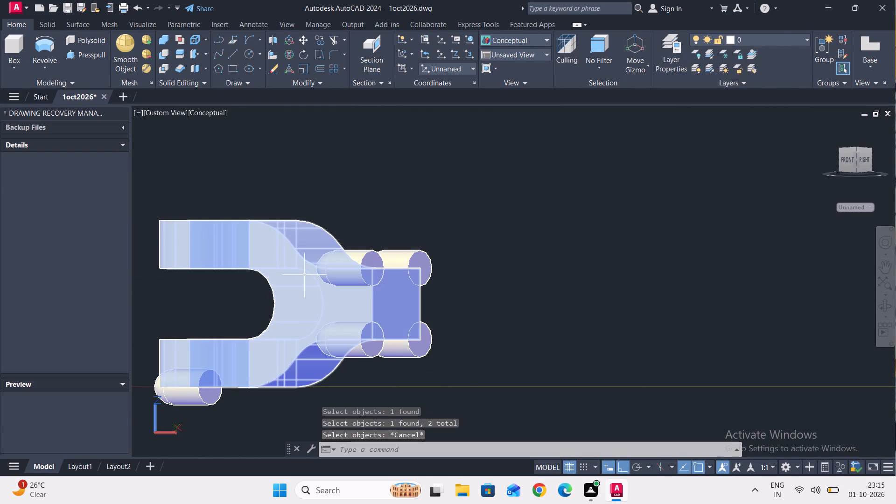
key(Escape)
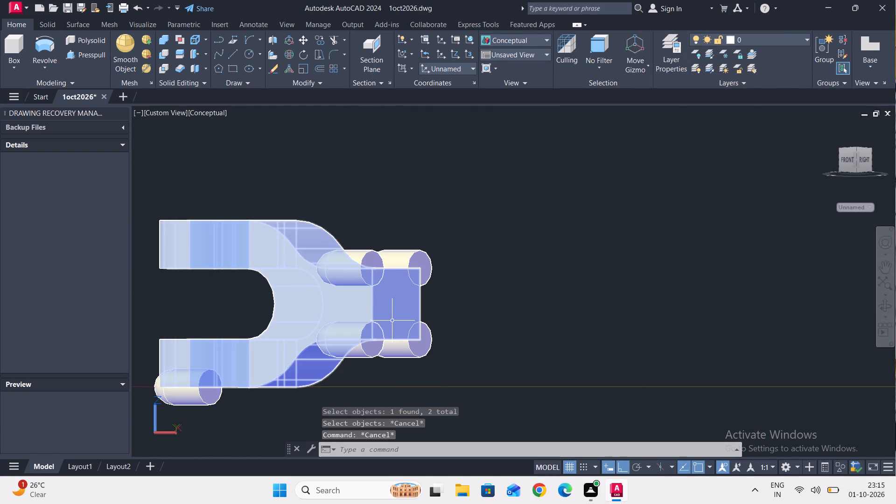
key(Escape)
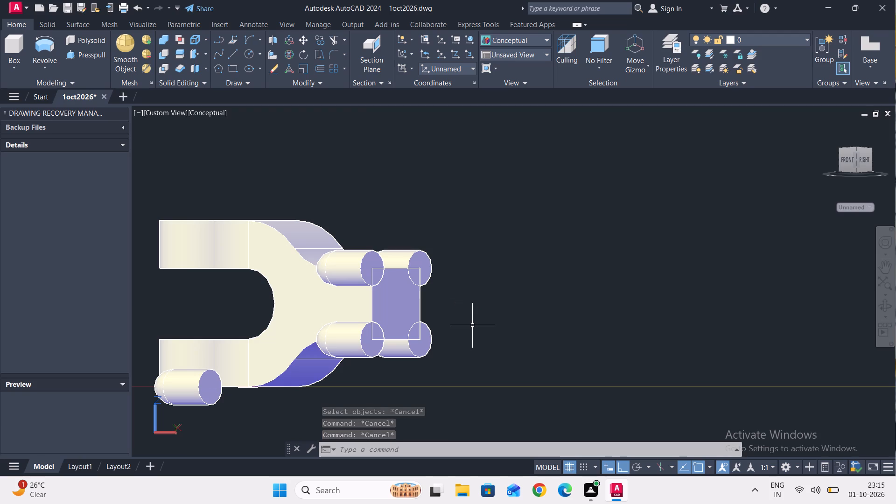
Subtract the four round-nosed solids at the shank corners from the fork.
key(s)
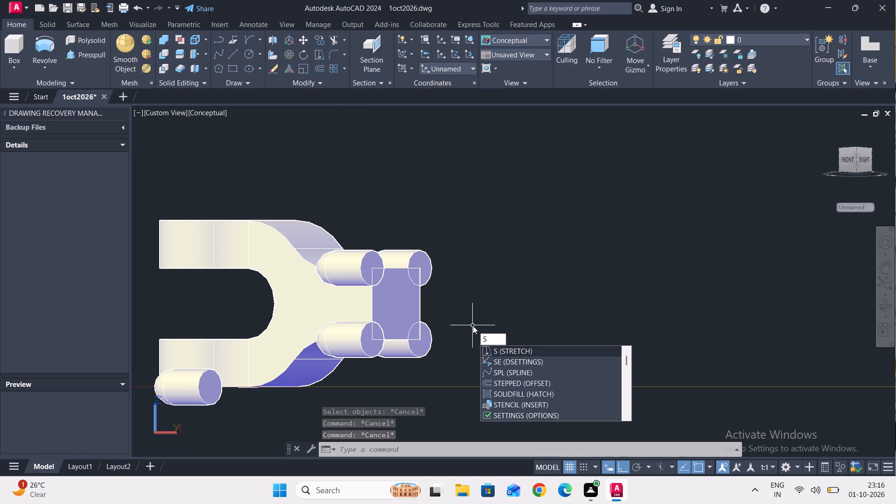
key(u)
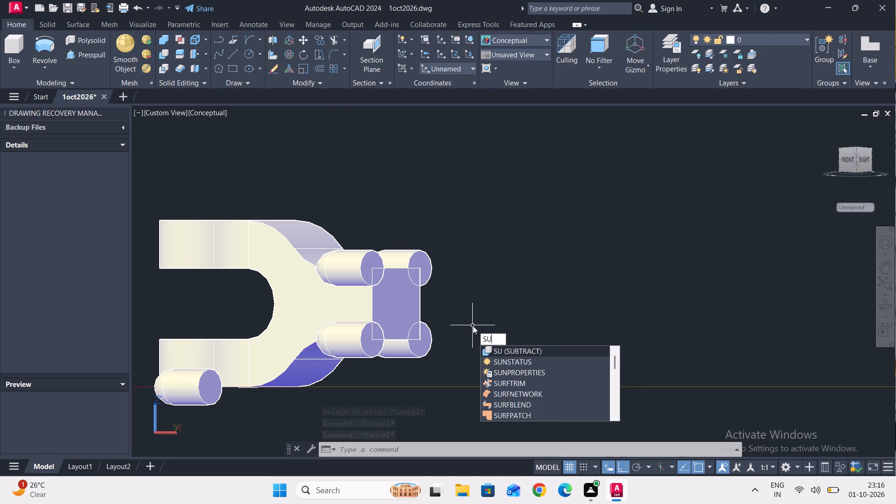
click(514, 353)
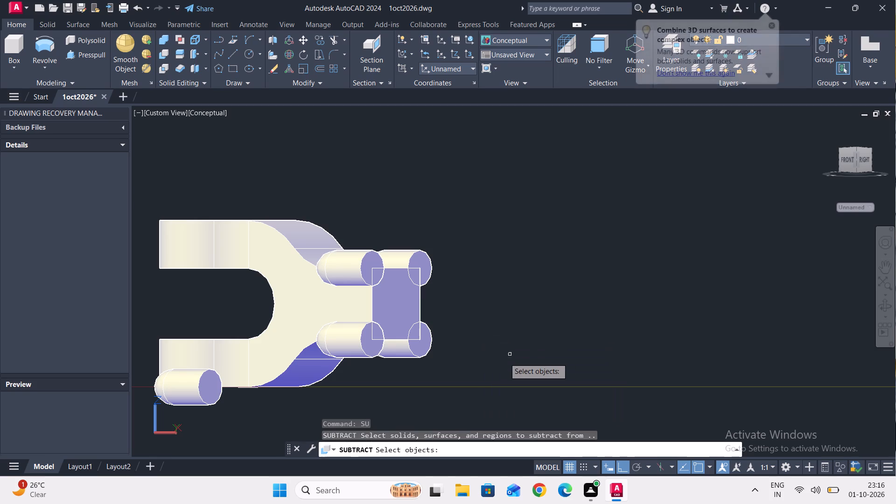
click(400, 318)
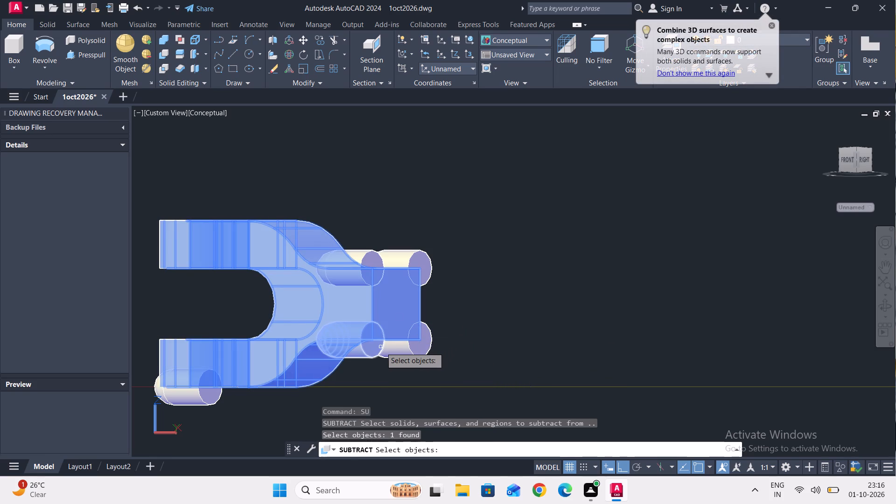
key(Return)
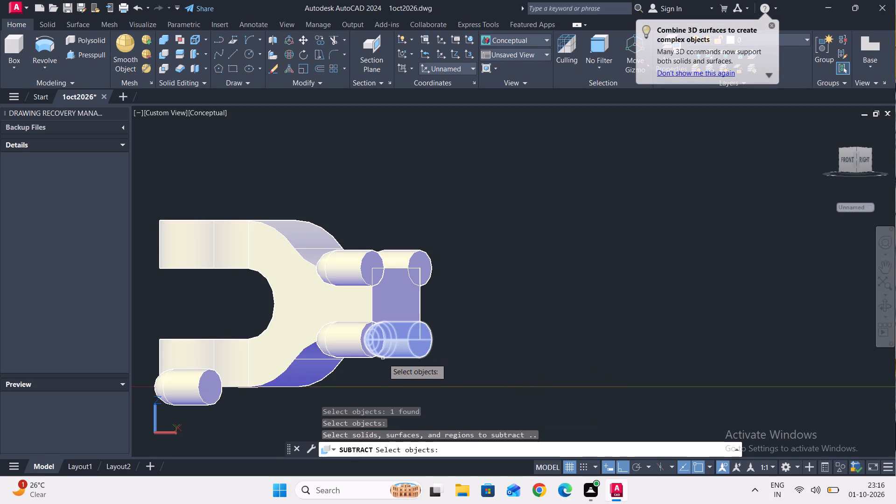
click(367, 345)
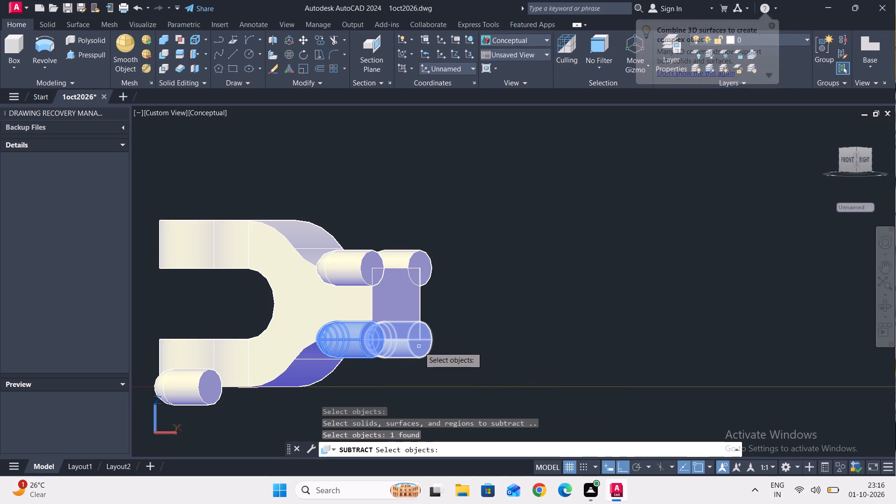
click(420, 347)
click(425, 267)
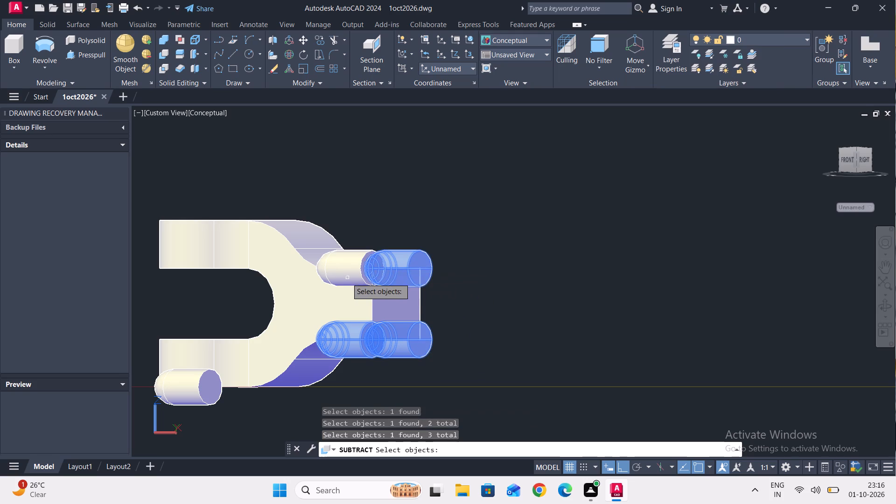
click(351, 271)
key(Return)
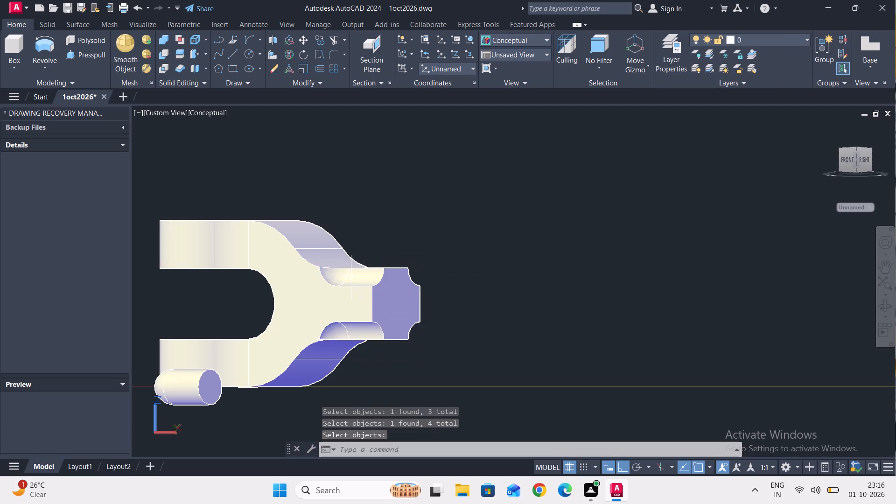
Draw a circle of radius 12.5 centred on the end face of the fork's shank.
scroll(515, 316, down, 1)
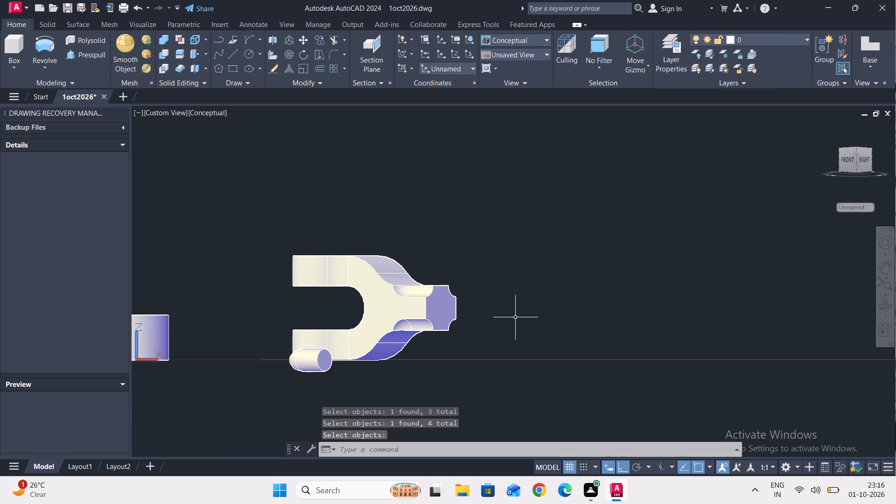
shift+middle_drag(513, 321, 570, 309)
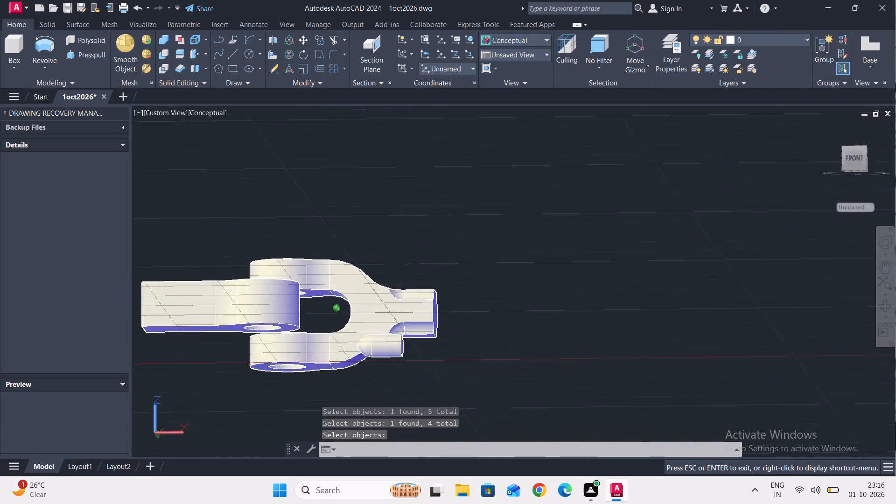
shift+middle_drag(570, 309, 600, 366)
middle_drag(519, 285, 503, 311)
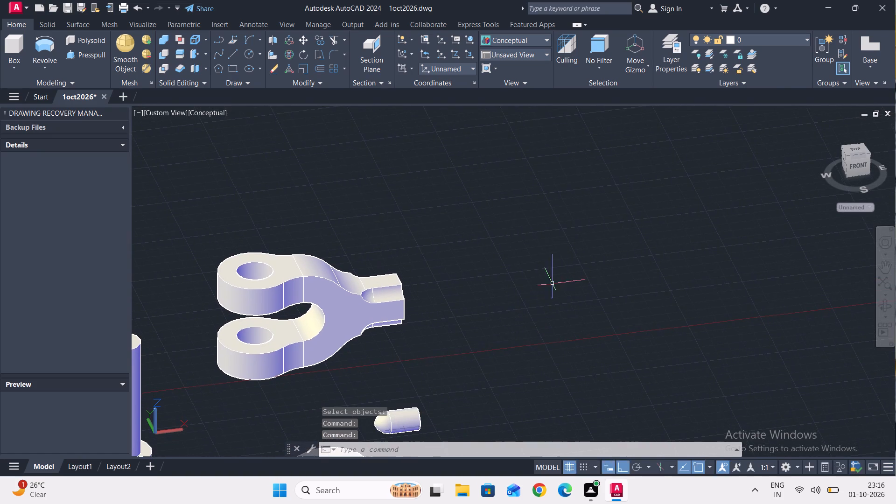
shift+middle_drag(567, 282, 430, 237)
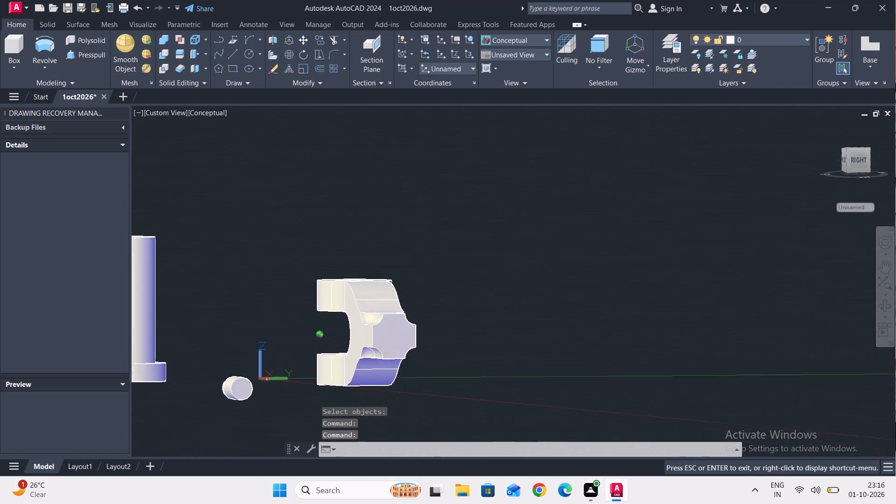
shift+middle_drag(430, 237, 401, 234)
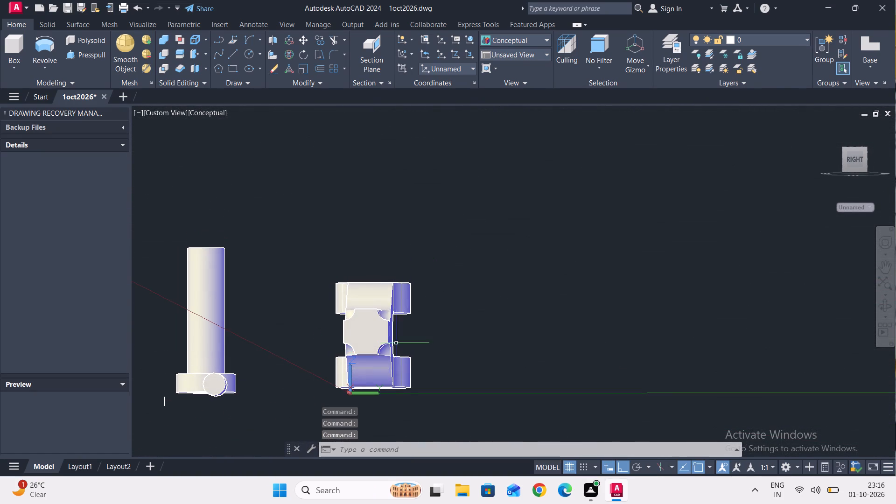
scroll(351, 308, up, 2)
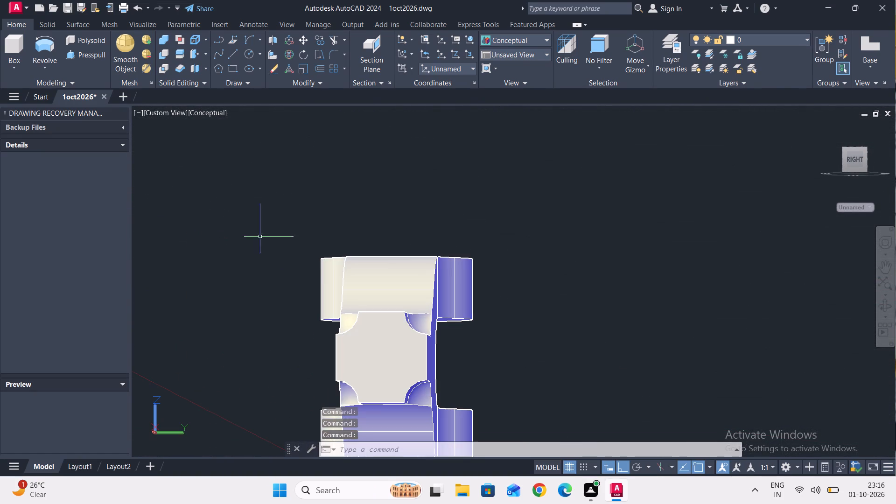
click(245, 50)
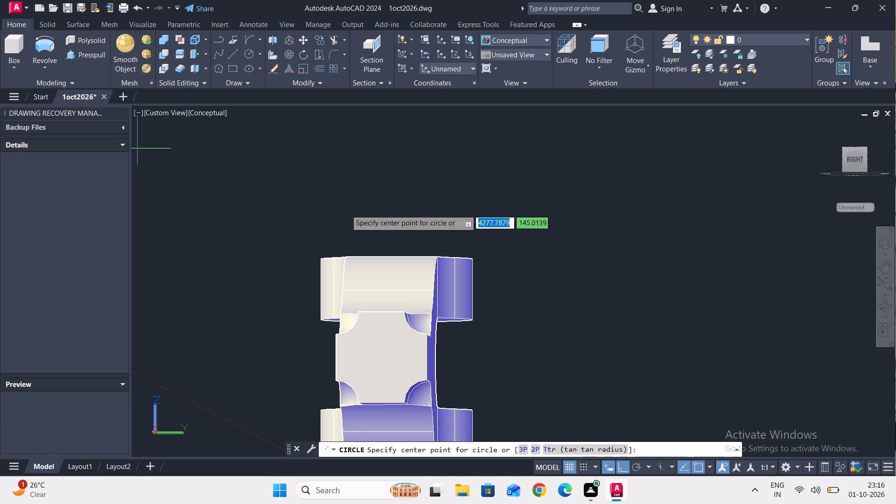
click(380, 357)
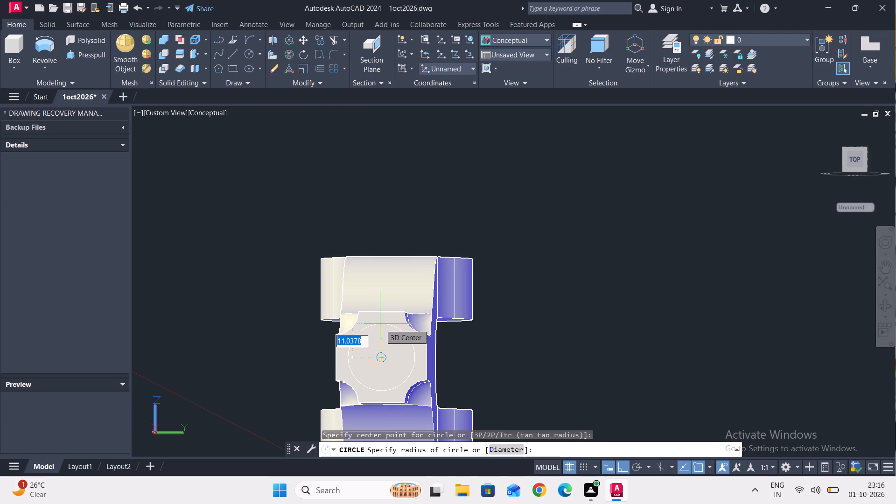
text(12.5)
key(Return)
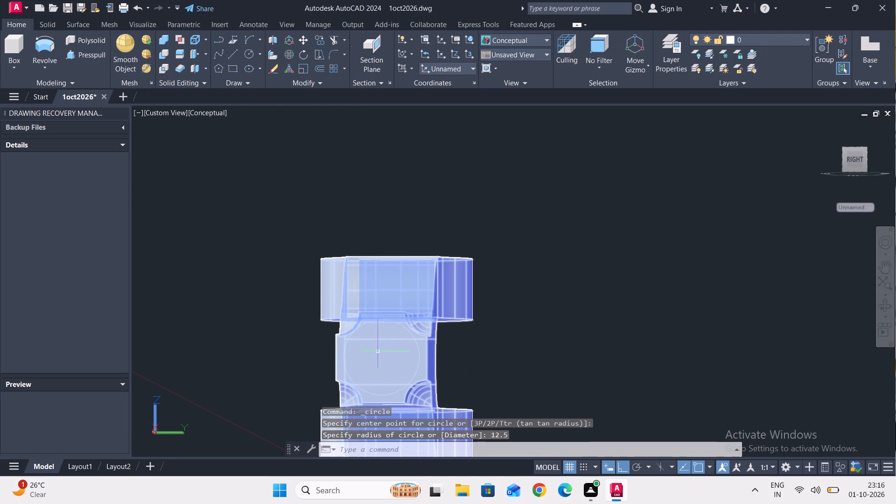
scroll(426, 376, down, 1)
key(Escape)
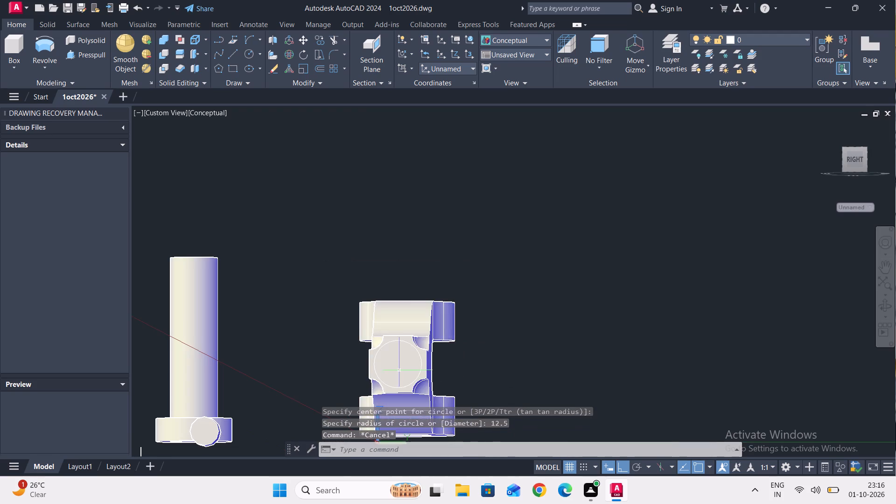
Presspull the circle on the shank's end face outward by 30 to form a cylindrical end.
scroll(400, 370, up, 2)
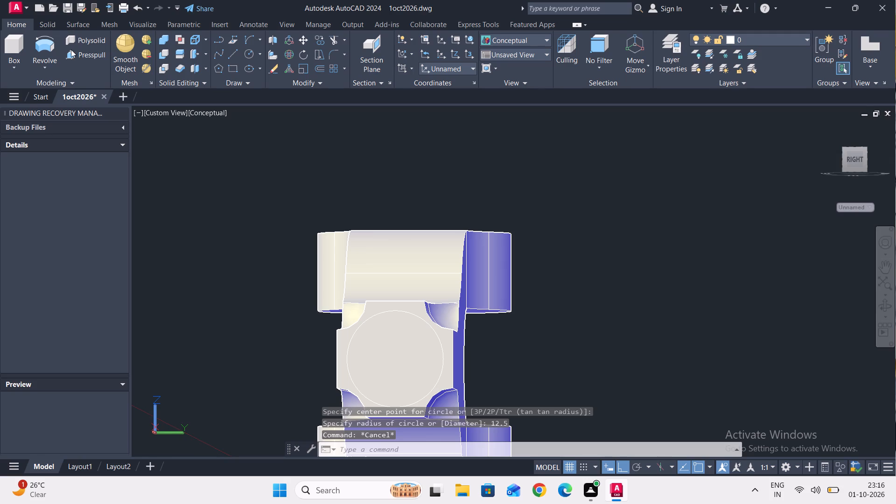
click(82, 56)
click(373, 348)
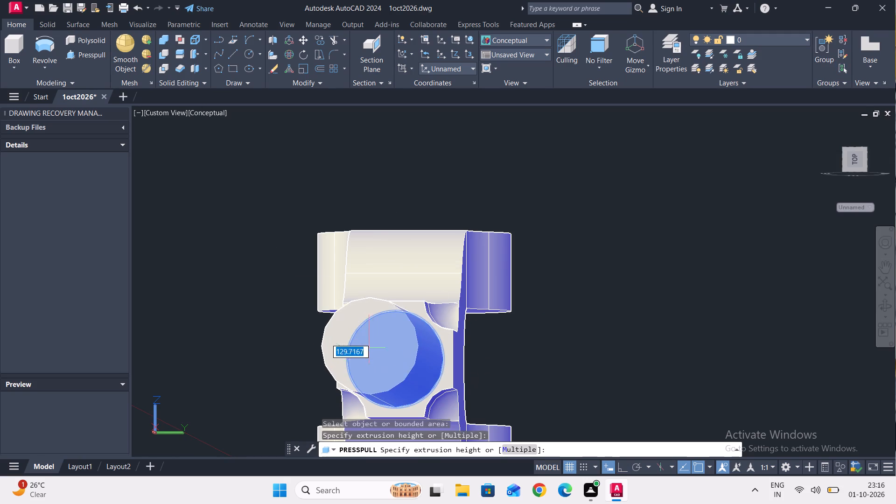
scroll(366, 331, down, 2)
shift+middle_drag(367, 331, 425, 328)
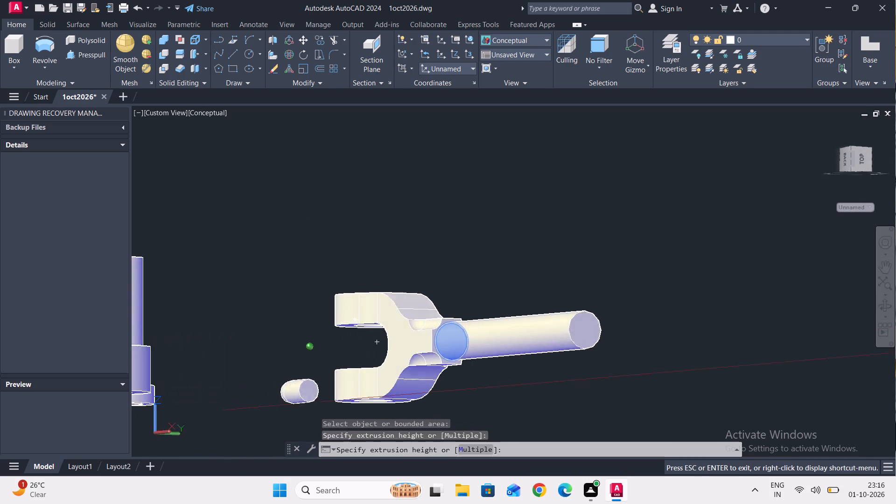
shift+middle_drag(425, 328, 448, 324)
scroll(581, 323, down, 2)
scroll(574, 326, up, 3)
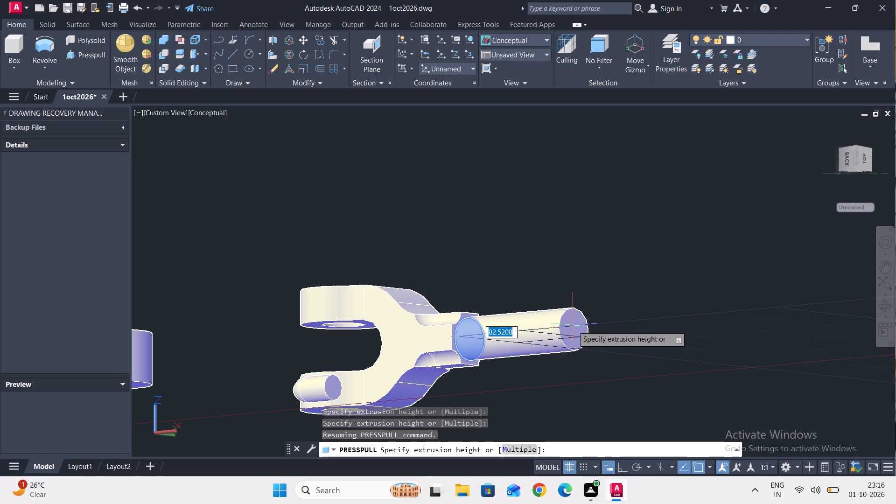
text(30)
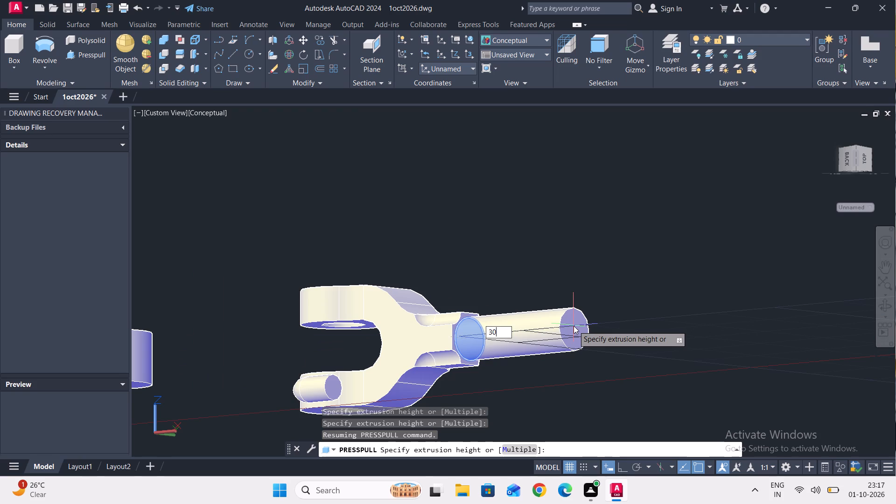
key(Return)
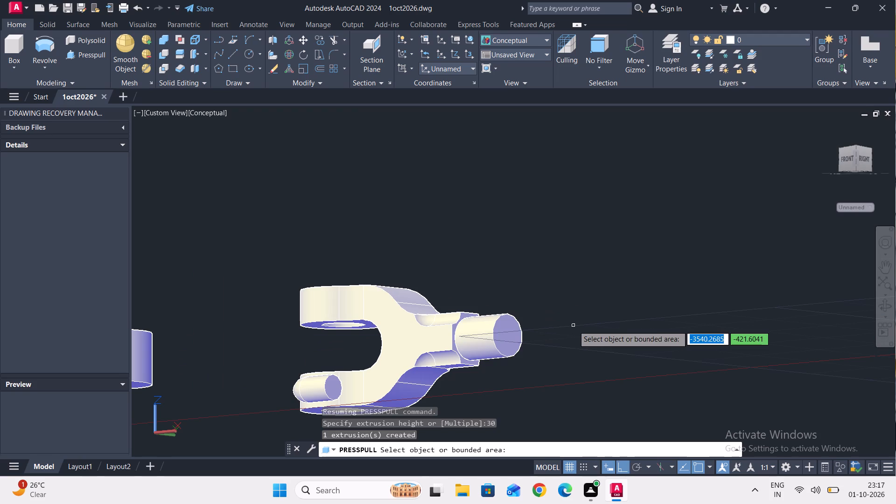
Examine the fork with its cylindrical end and the surrounding parts from several directions.
scroll(554, 329, down, 1)
middle_drag(523, 276, 537, 282)
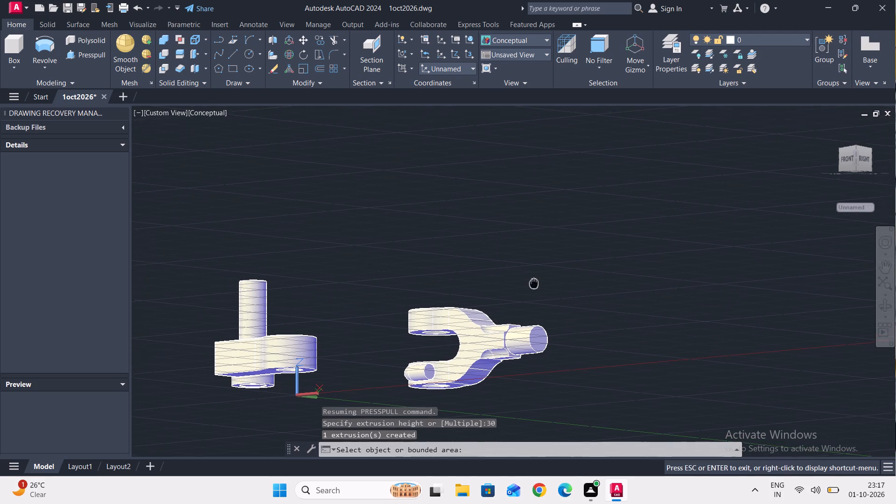
middle_drag(537, 282, 564, 285)
shift+middle_drag(562, 314, 591, 323)
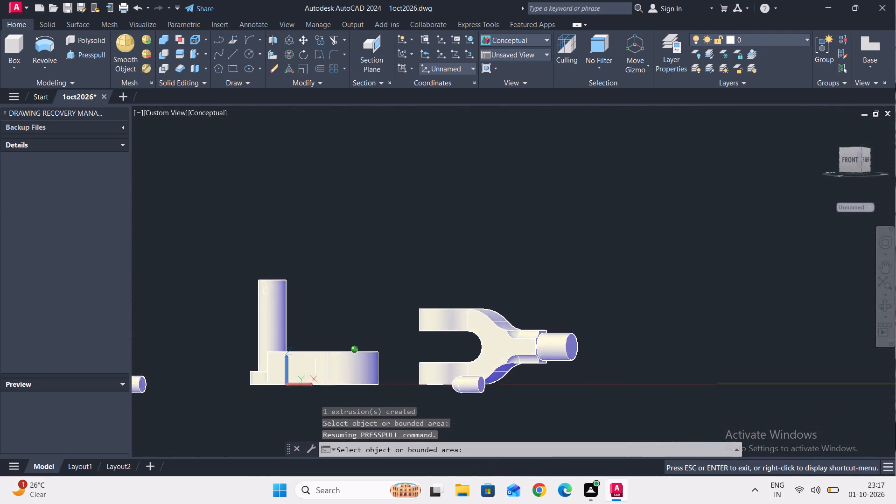
shift+middle_drag(591, 323, 519, 399)
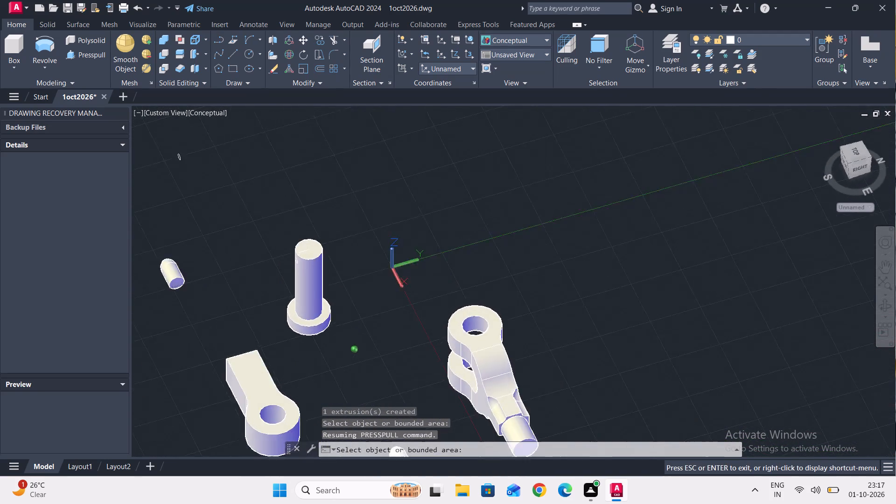
shift+middle_drag(519, 399, 312, 281)
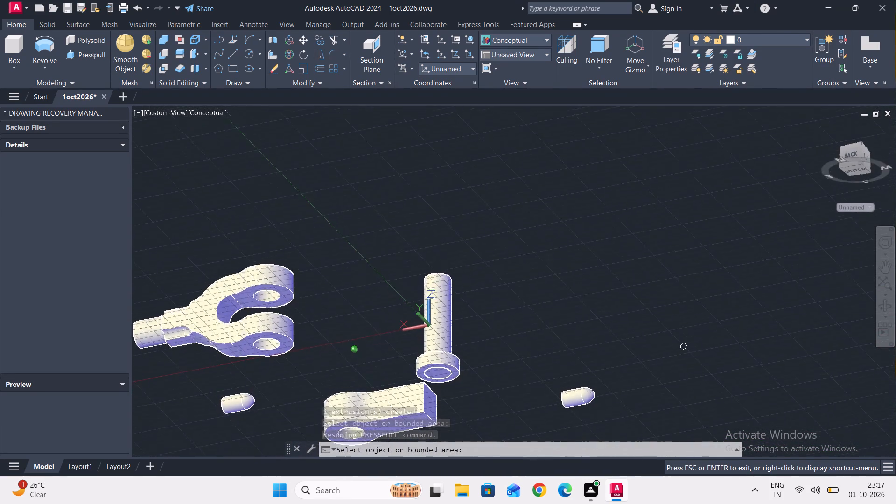
shift+middle_drag(312, 281, 548, 364)
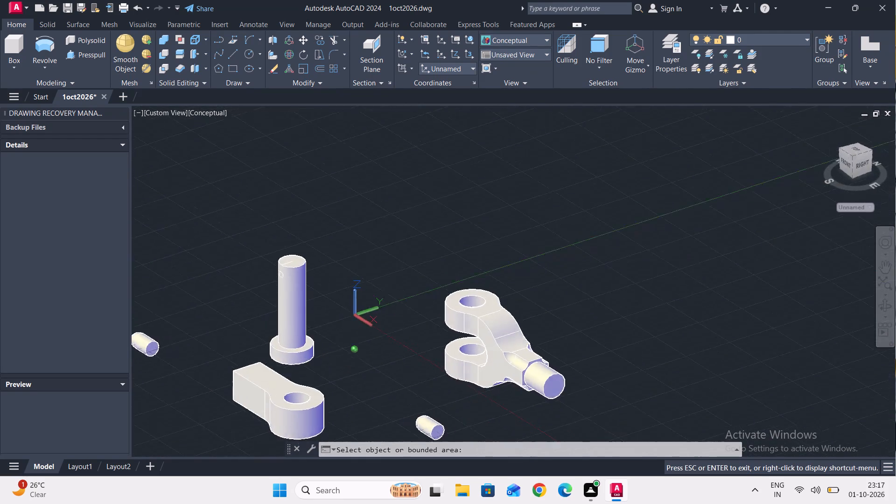
shift+middle_drag(548, 364, 624, 352)
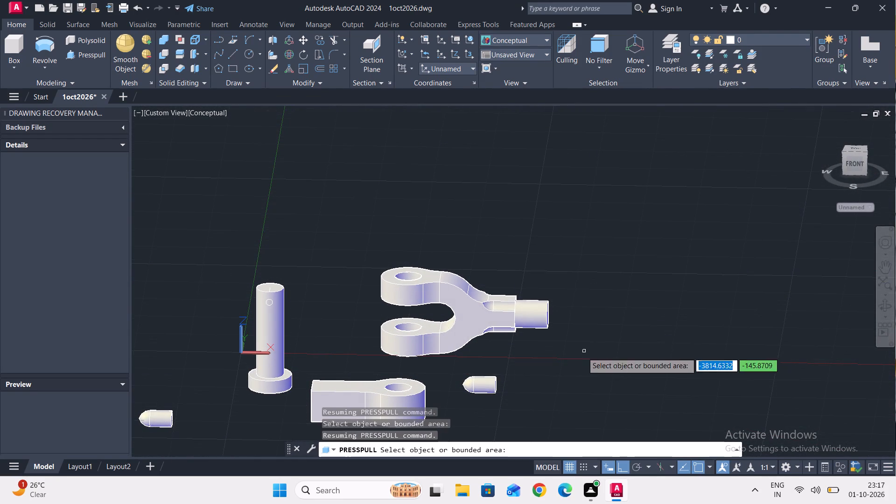
scroll(433, 362, up, 1)
scroll(434, 364, down, 3)
scroll(443, 390, up, 1)
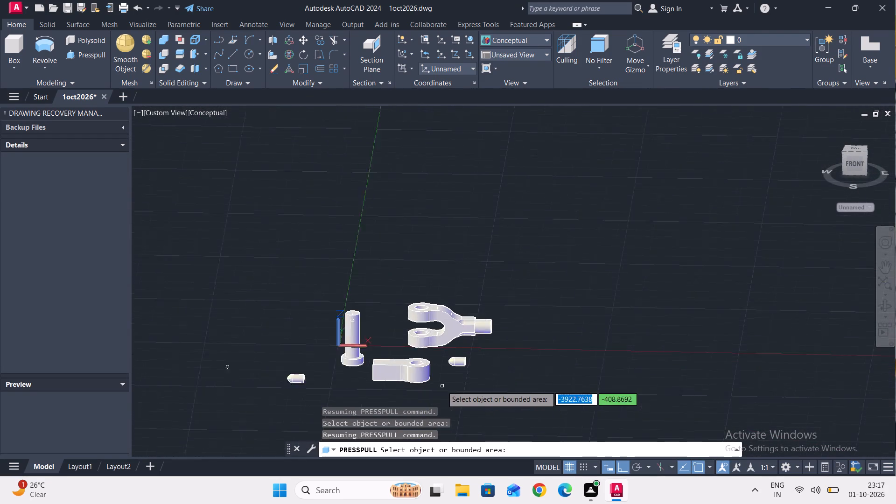
scroll(442, 386, up, 2)
scroll(299, 368, up, 1)
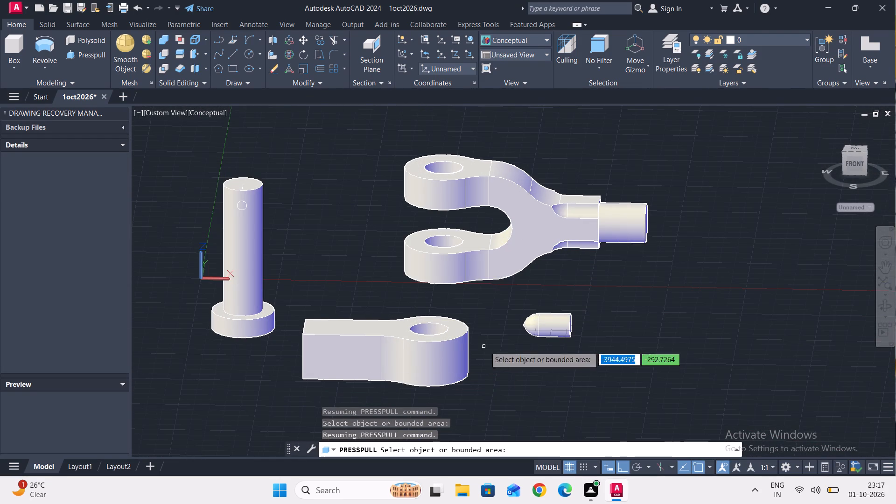
key(Escape)
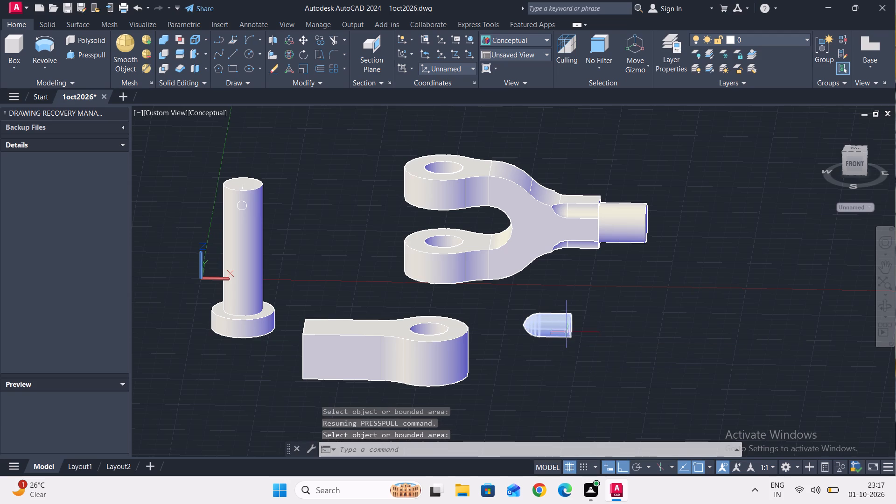
Delete the spare round-nosed solid lying beside the fork and the eye end.
click(567, 332)
key(Delete)
Draw an open profile near the remaining round-nosed solid: a 30 line along X, 7.5 straight down, and 20 back parallel to the first.
scroll(572, 327, down, 3)
scroll(465, 366, up, 2)
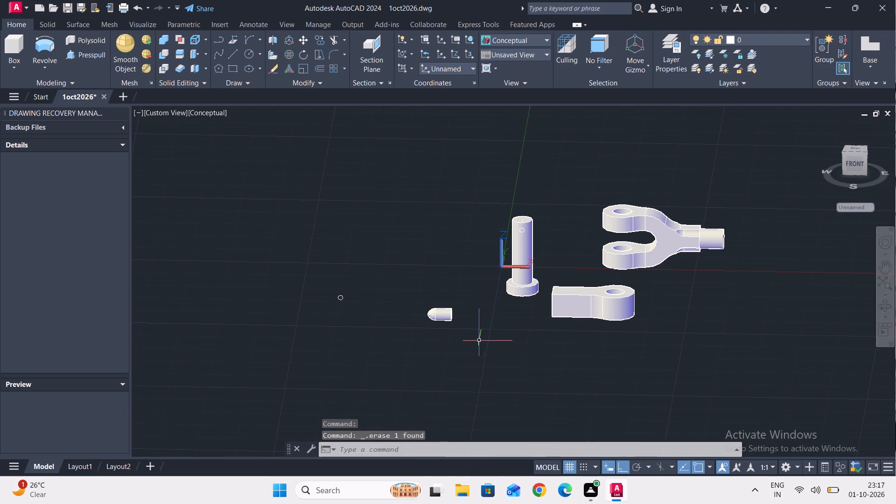
scroll(475, 335, up, 1)
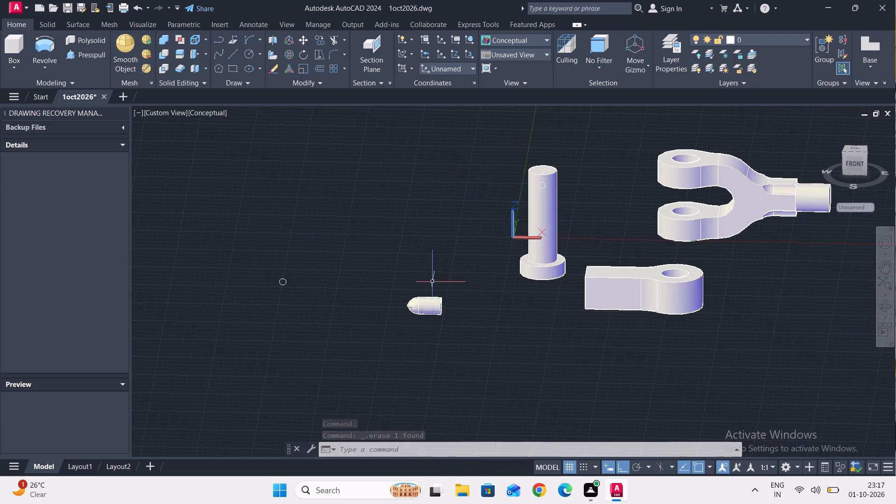
click(230, 58)
scroll(374, 308, up, 2)
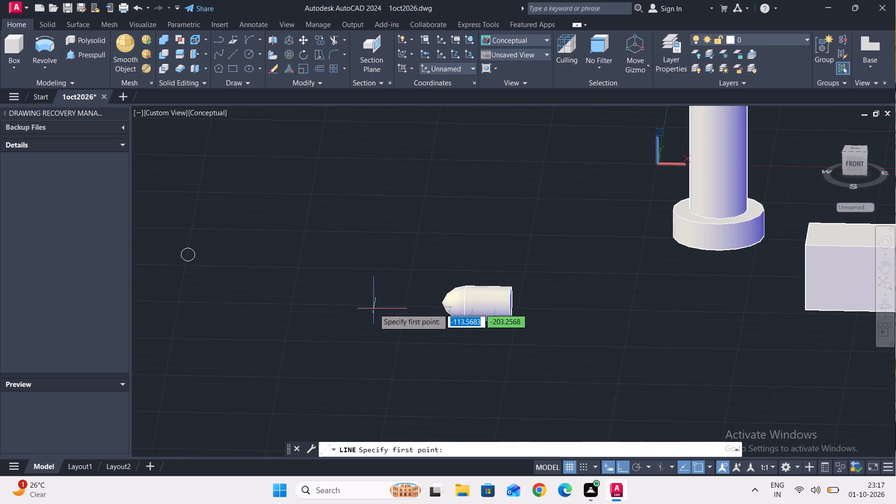
click(391, 308)
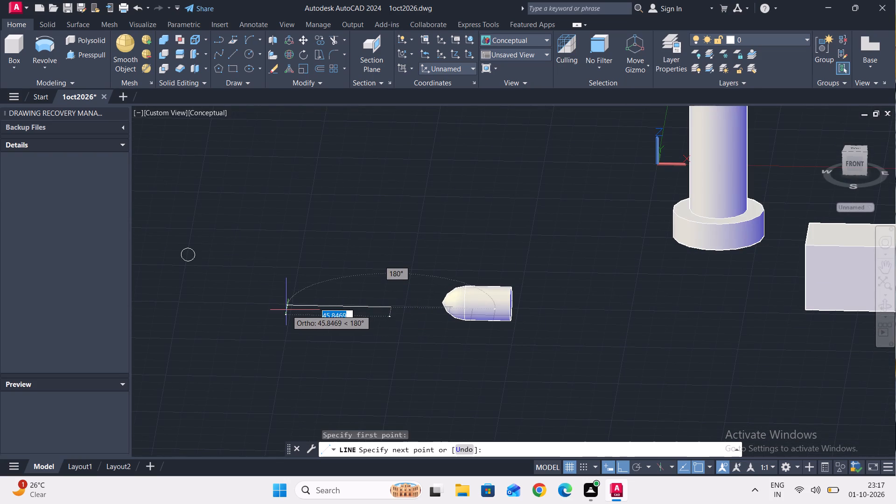
text(30)
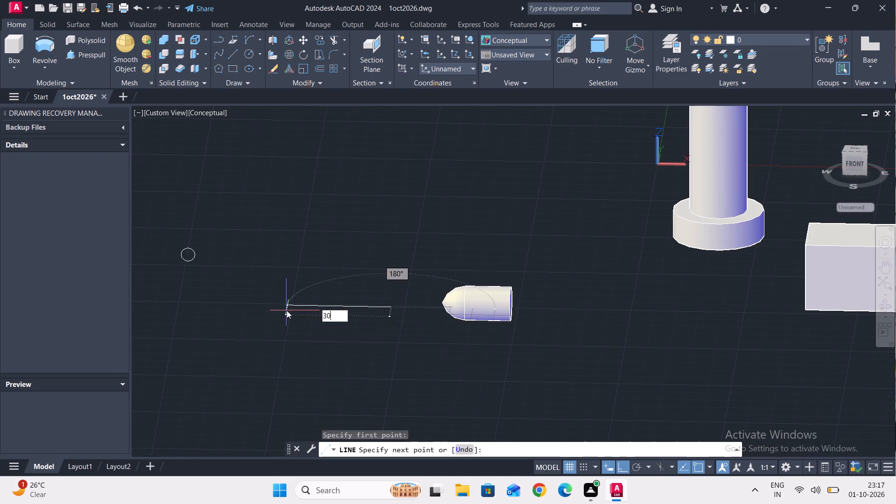
key(Return)
scroll(322, 333, up, 2)
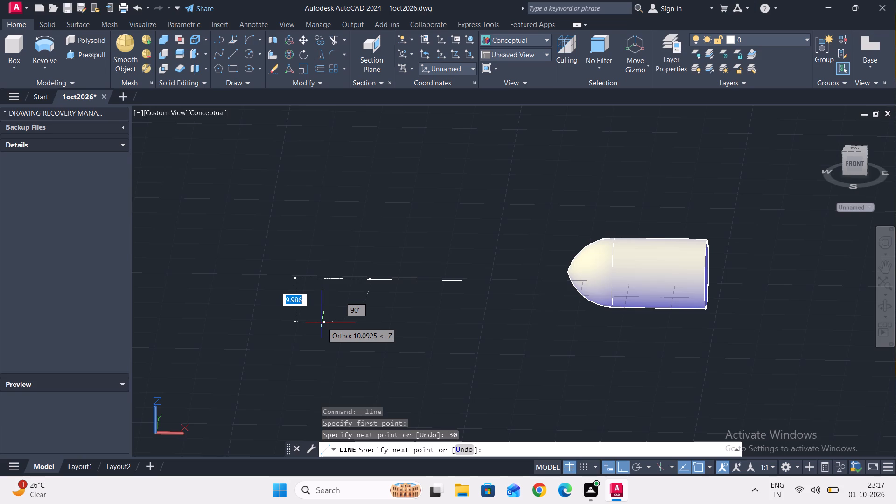
text(7.5)
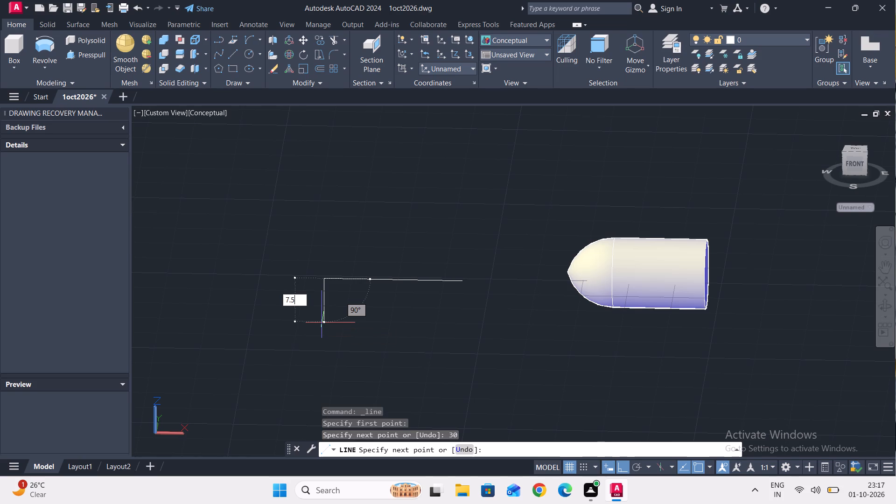
key(Return)
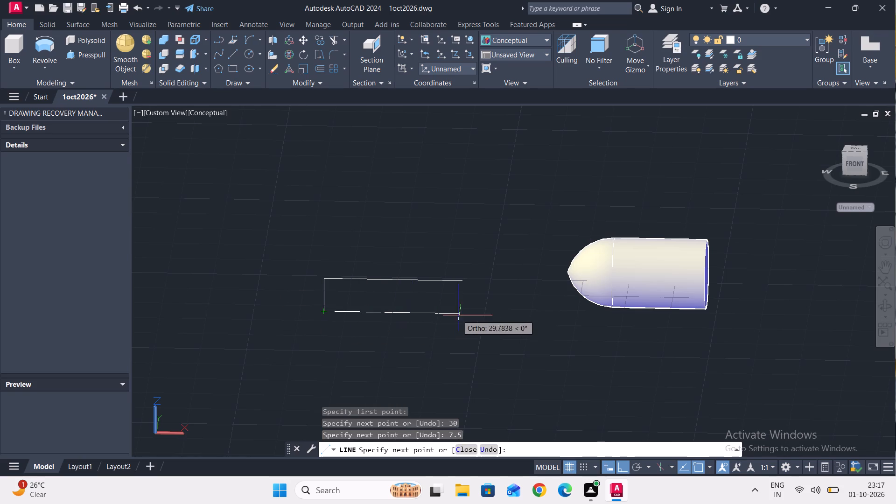
text(20)
key(Return)
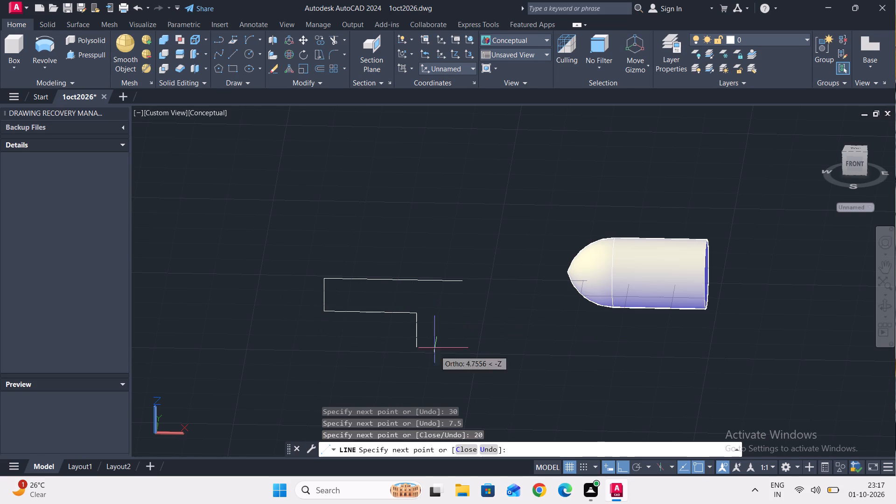
key(Escape)
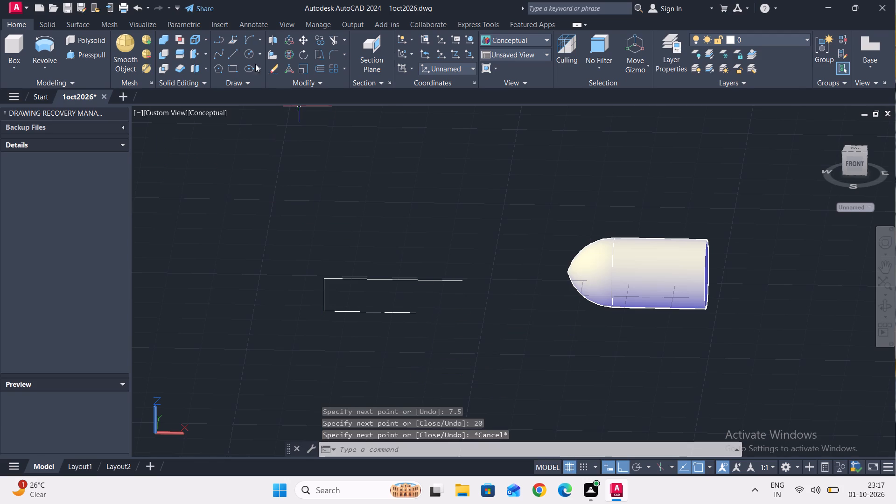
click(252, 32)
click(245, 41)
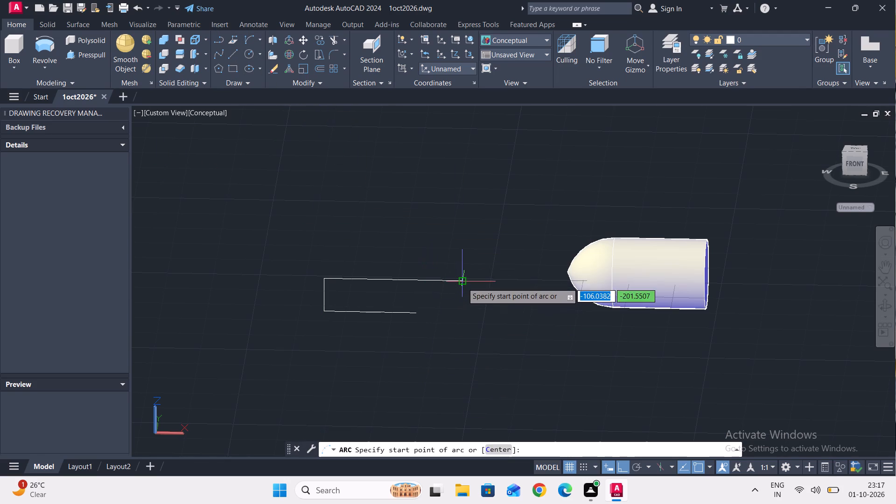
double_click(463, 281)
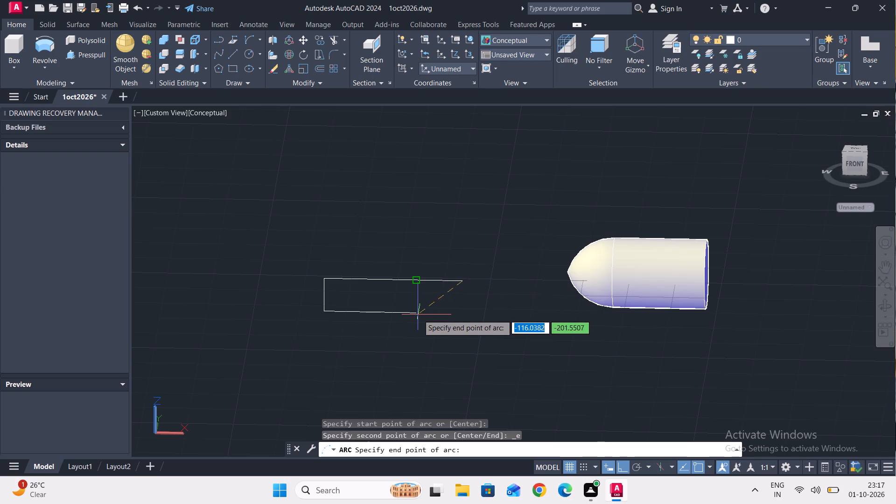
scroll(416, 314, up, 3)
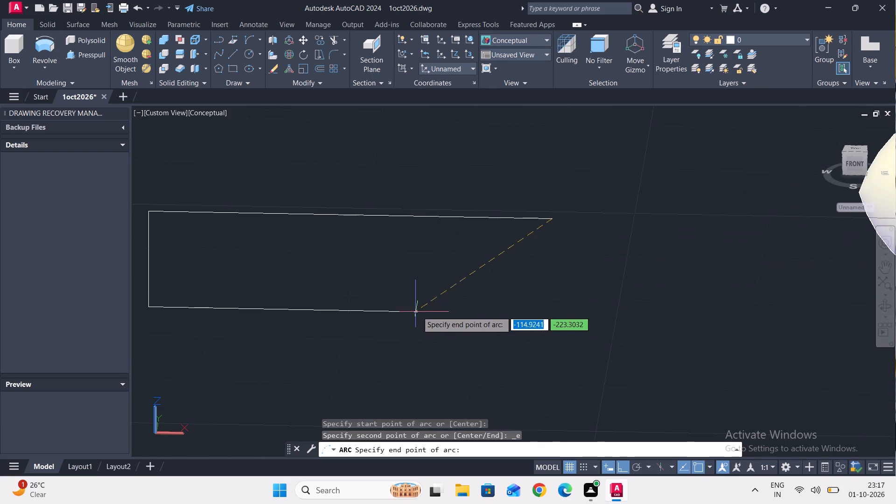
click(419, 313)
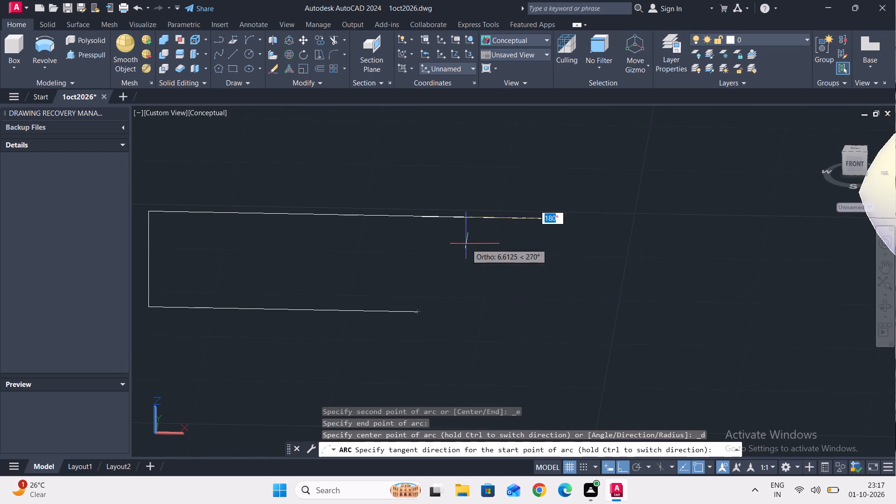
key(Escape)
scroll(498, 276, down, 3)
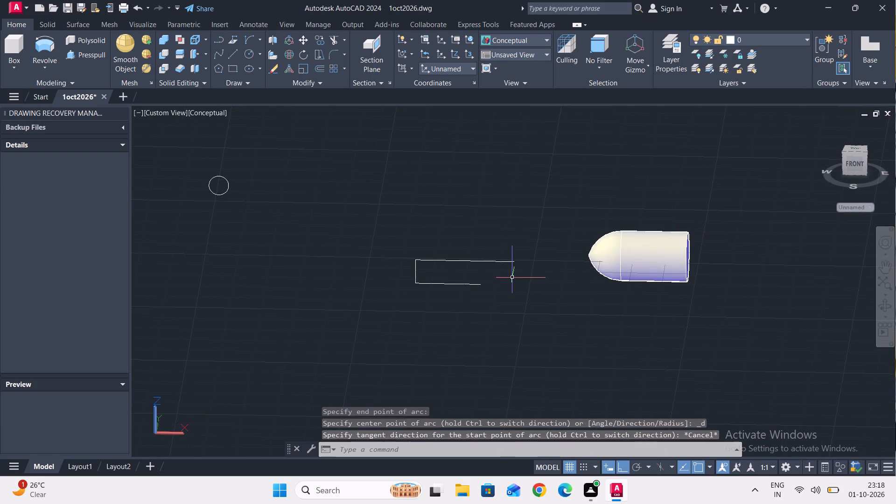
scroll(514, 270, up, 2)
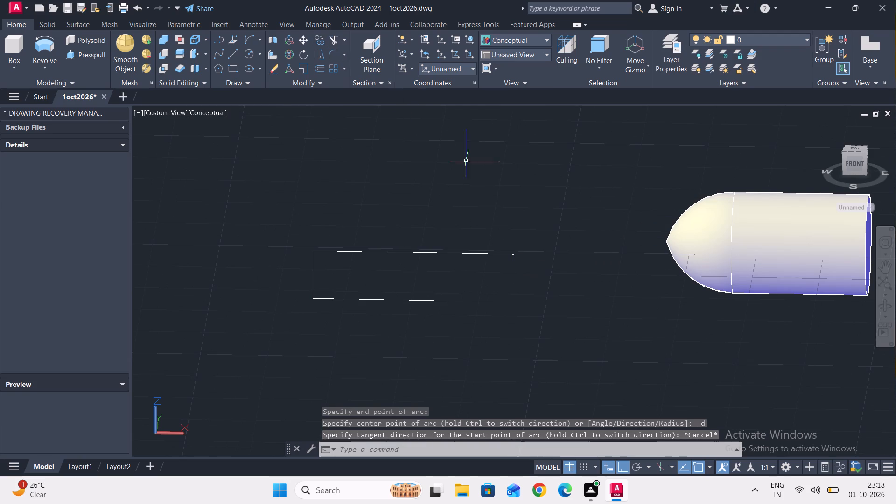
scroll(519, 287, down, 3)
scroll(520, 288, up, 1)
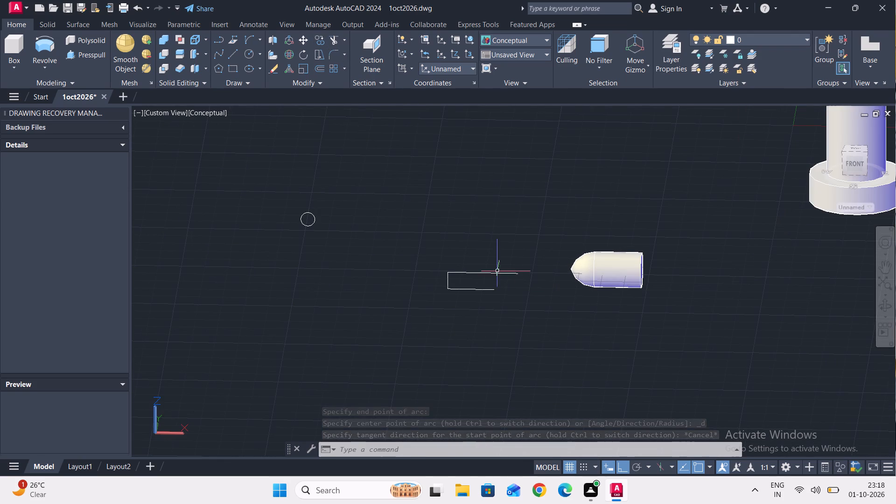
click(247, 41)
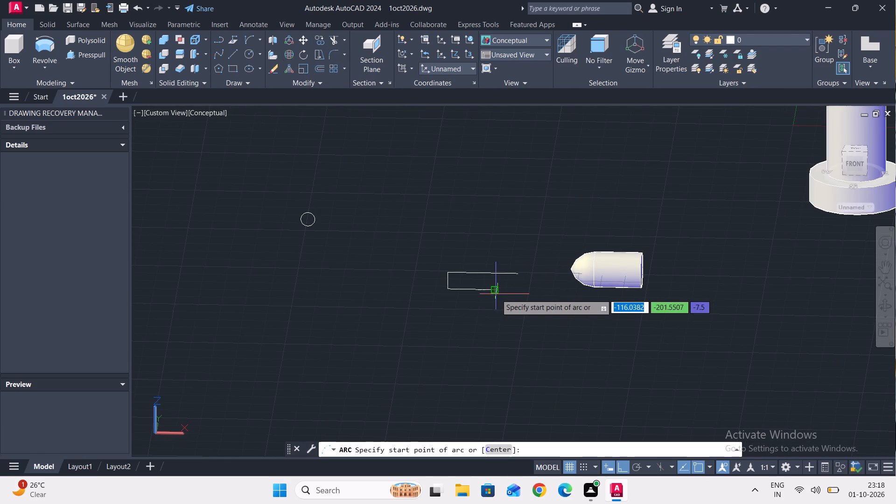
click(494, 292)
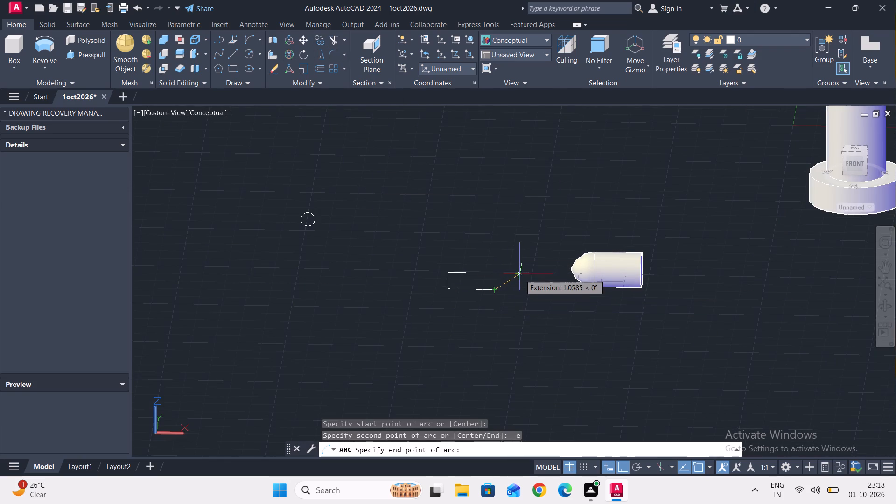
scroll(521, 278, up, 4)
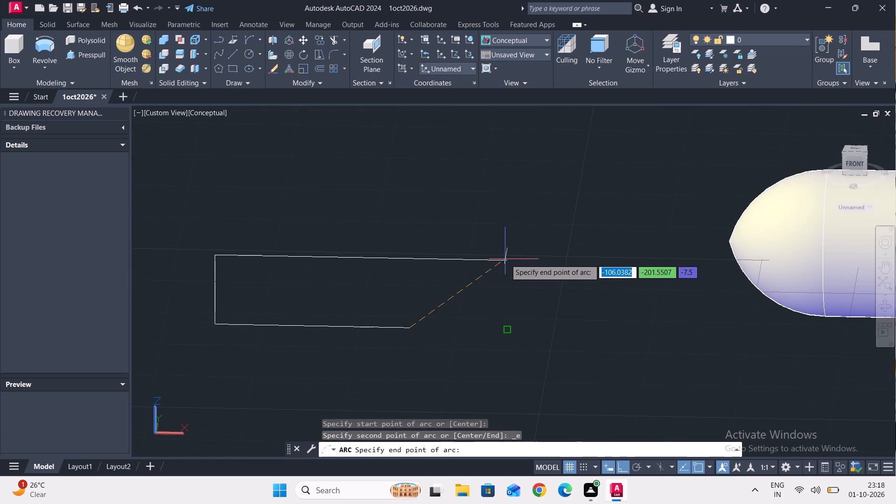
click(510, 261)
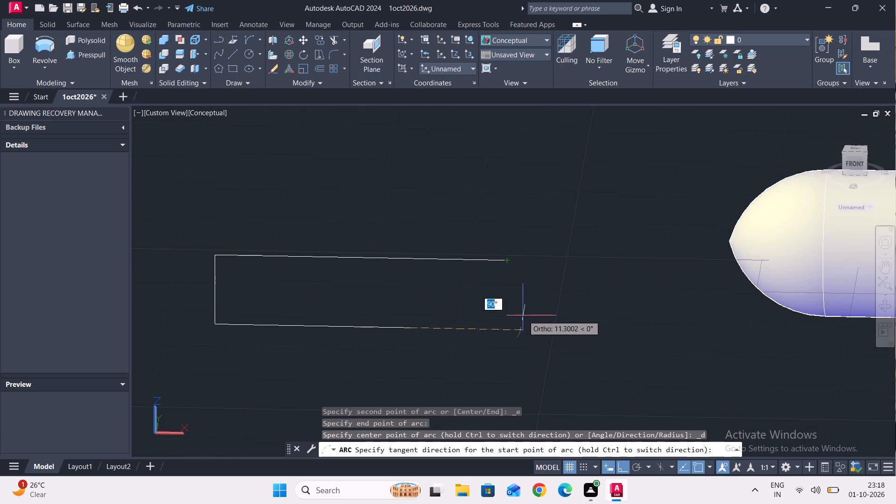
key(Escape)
In top view, draw a 7.5 line along Y from the 30 line's end farthest from the round-nosed solid, and 20 back along X.
scroll(514, 299, down, 5)
scroll(653, 309, down, 2)
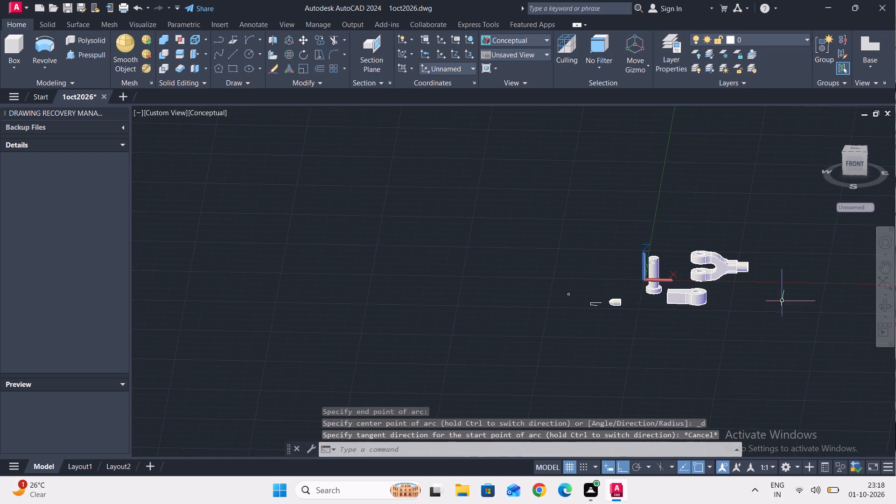
scroll(766, 300, up, 2)
scroll(712, 282, up, 1)
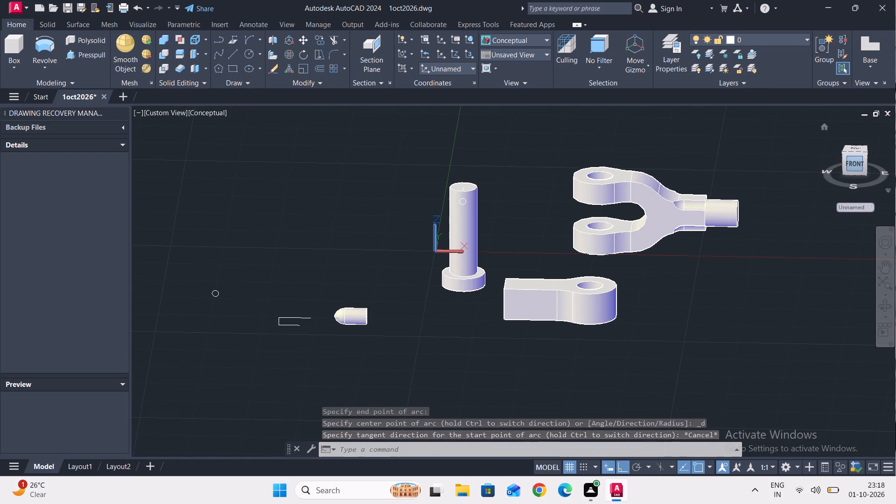
click(855, 144)
click(855, 148)
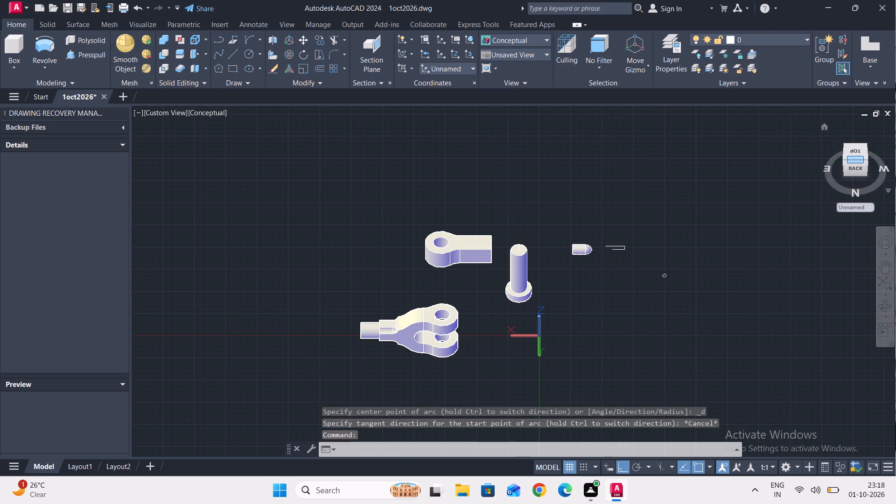
click(854, 152)
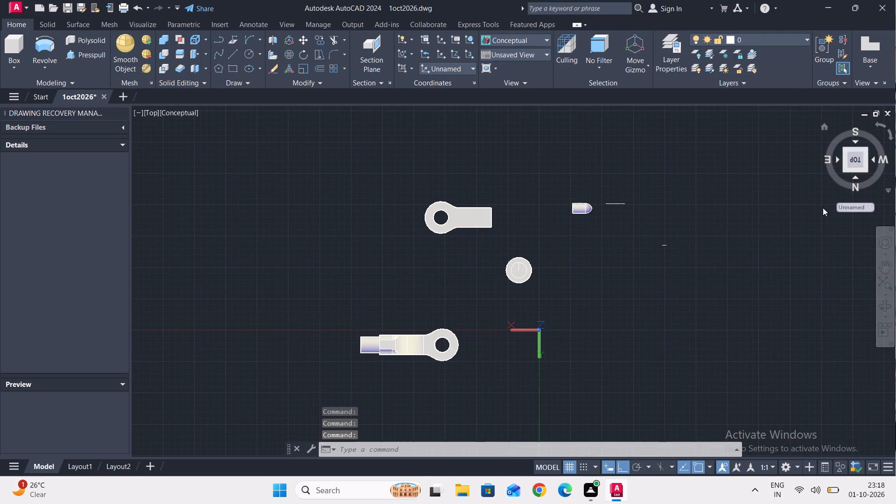
scroll(626, 196, up, 4)
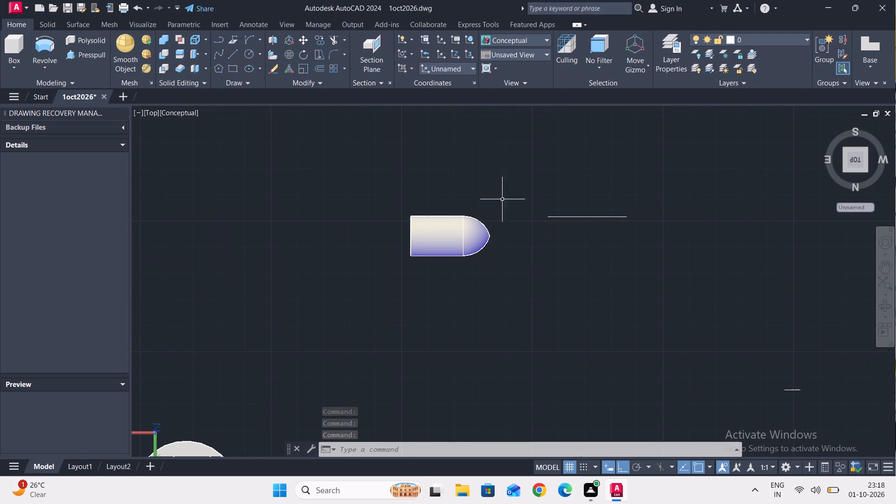
click(235, 52)
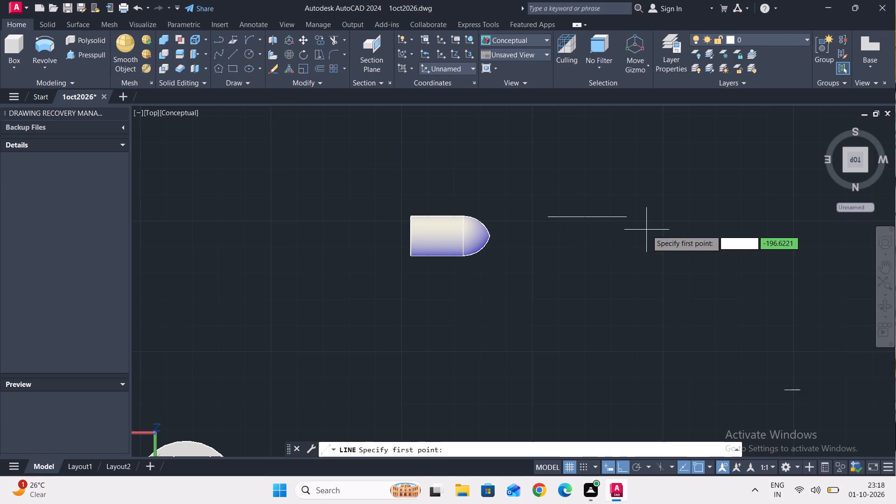
click(629, 217)
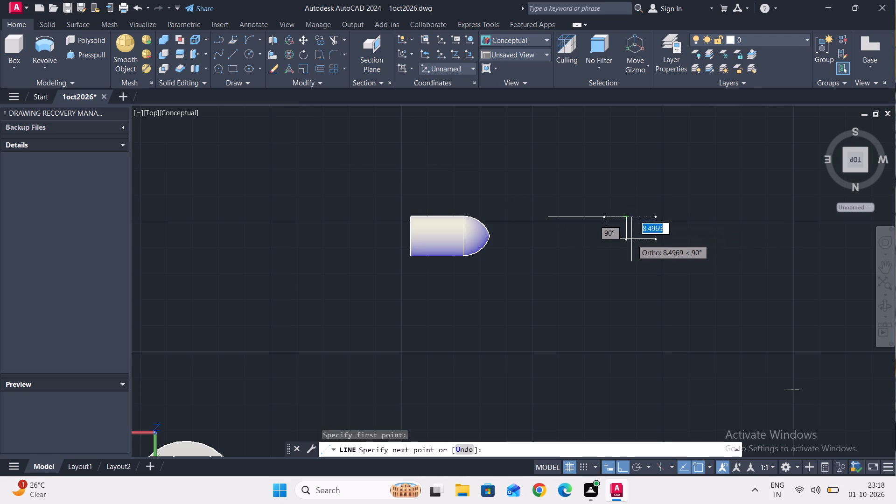
text(7.5)
key(Return)
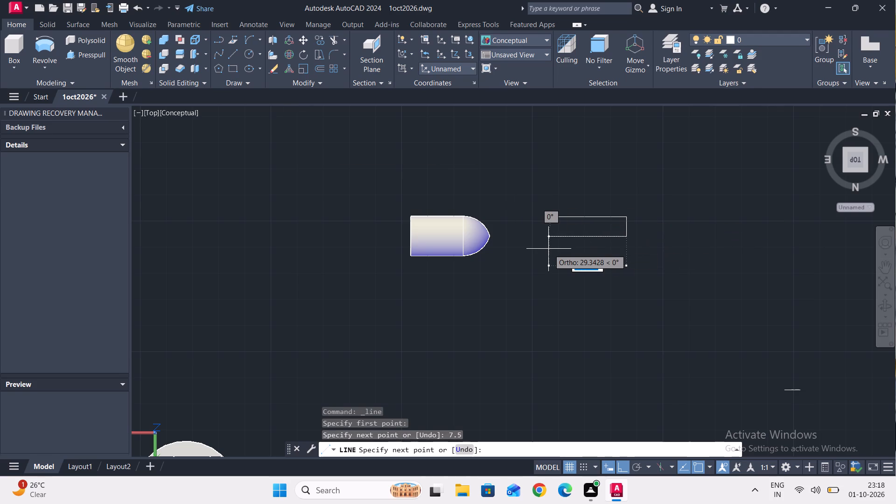
text(20)
key(Return)
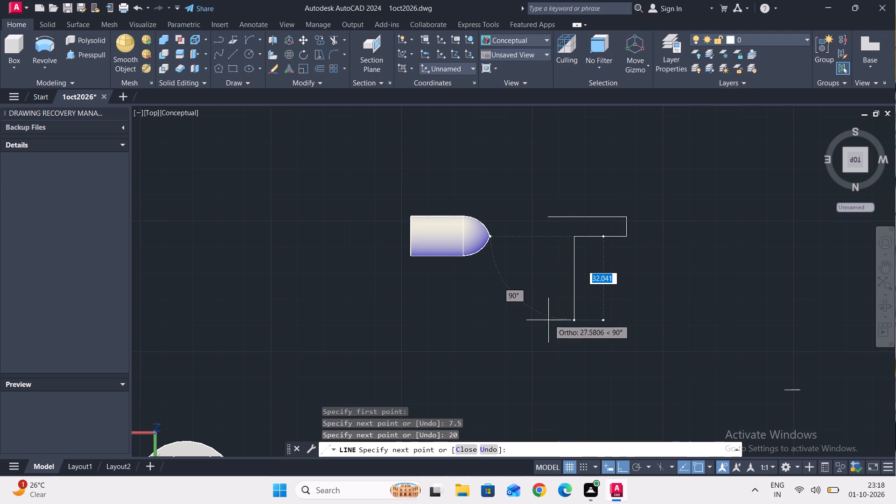
key(Escape)
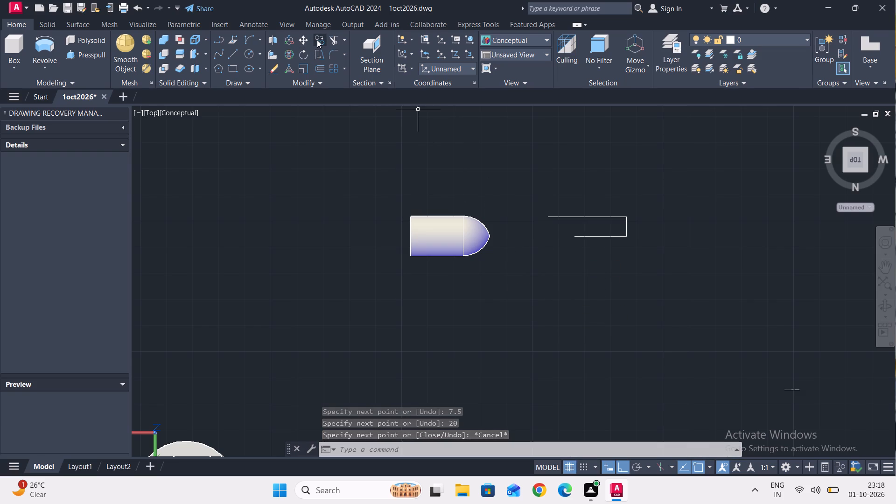
Draw a start-end-direction arc from the new 20 line's free end to the 30 line's free end, tangent to the 20 line.
click(251, 41)
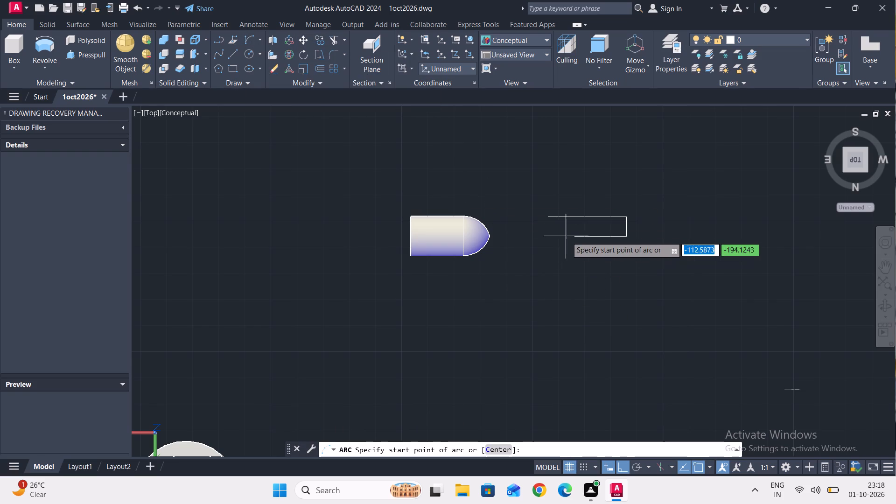
click(574, 237)
click(547, 217)
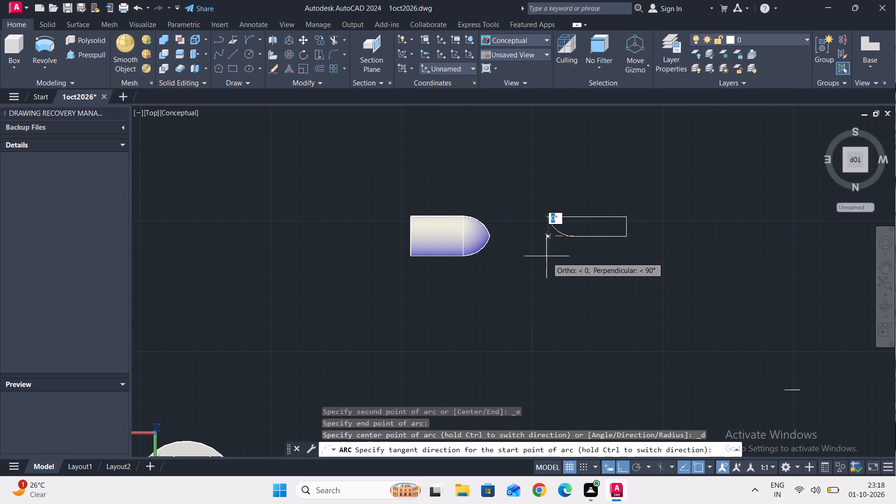
scroll(541, 240, up, 4)
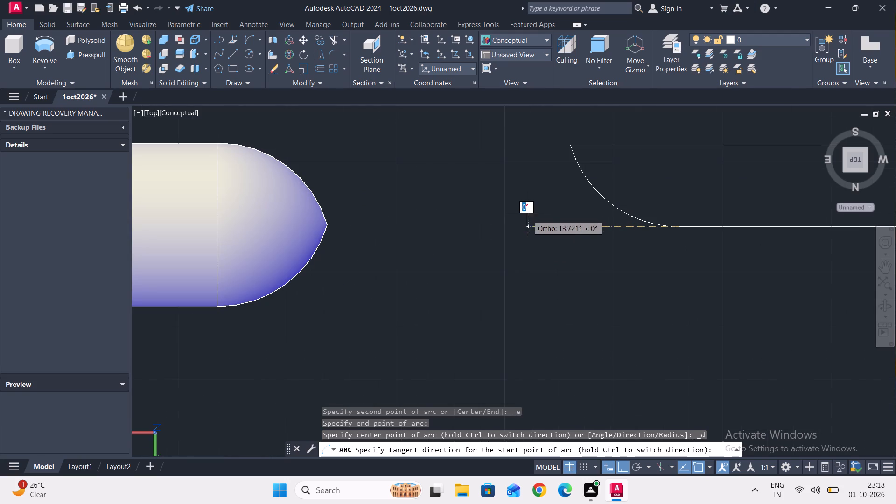
click(513, 236)
scroll(590, 256, down, 3)
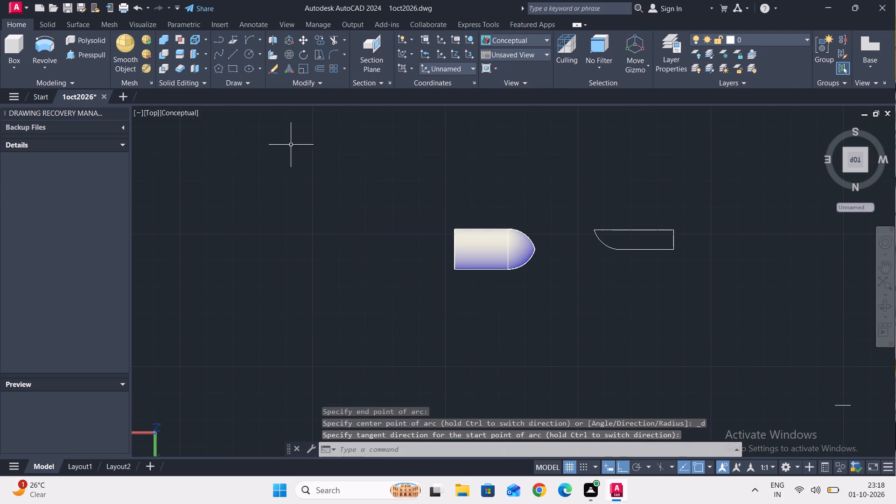
Join all the lines and the arc of the round-nosed profile into a single object.
click(42, 55)
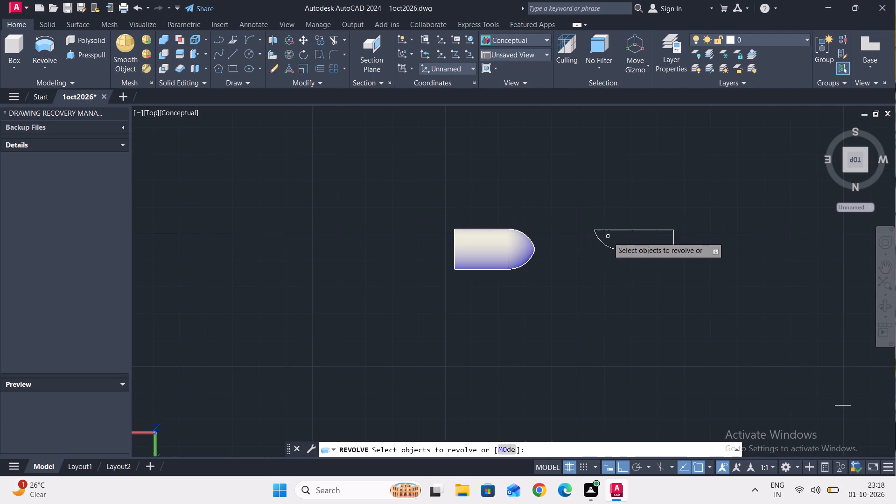
key(Escape)
drag(713, 278, 683, 244)
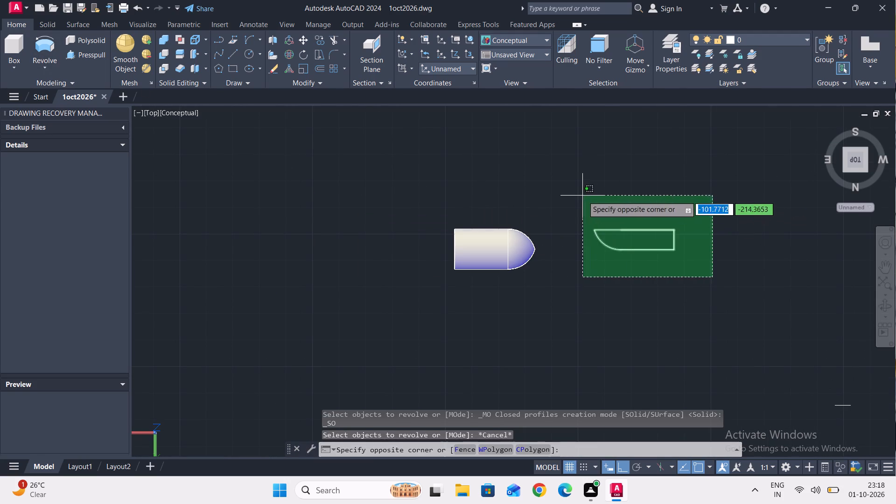
click(582, 196)
text(joint)
key(Return)
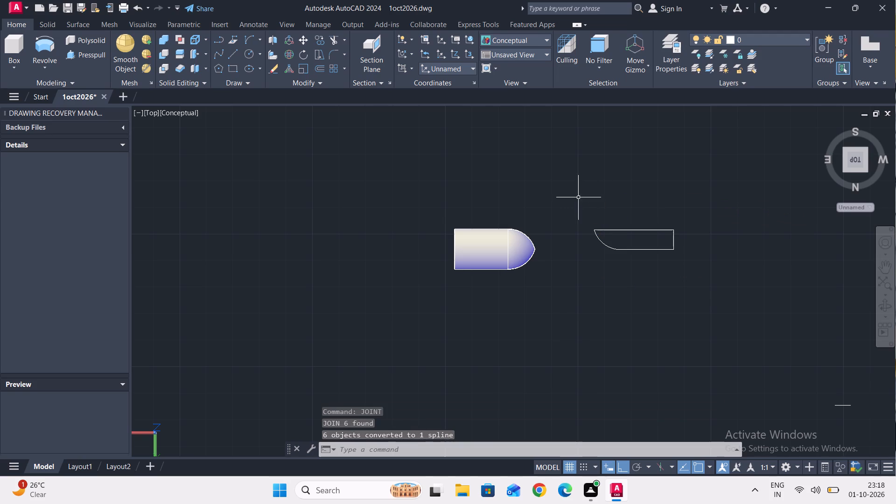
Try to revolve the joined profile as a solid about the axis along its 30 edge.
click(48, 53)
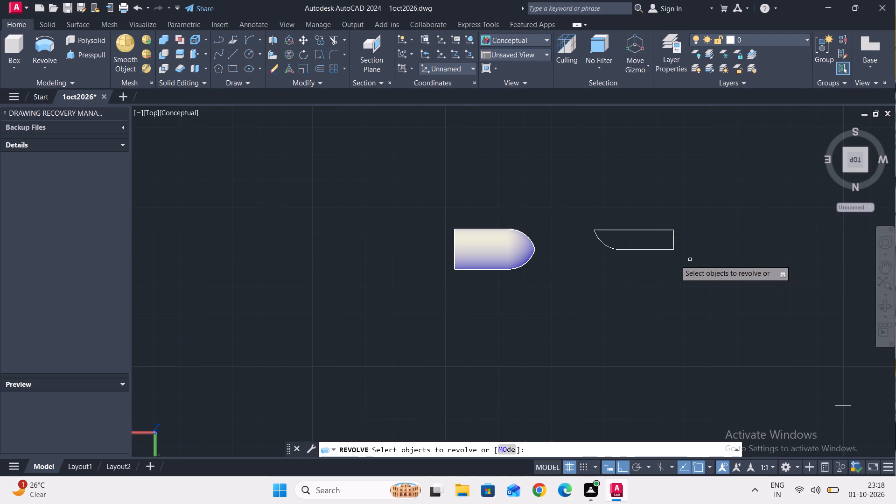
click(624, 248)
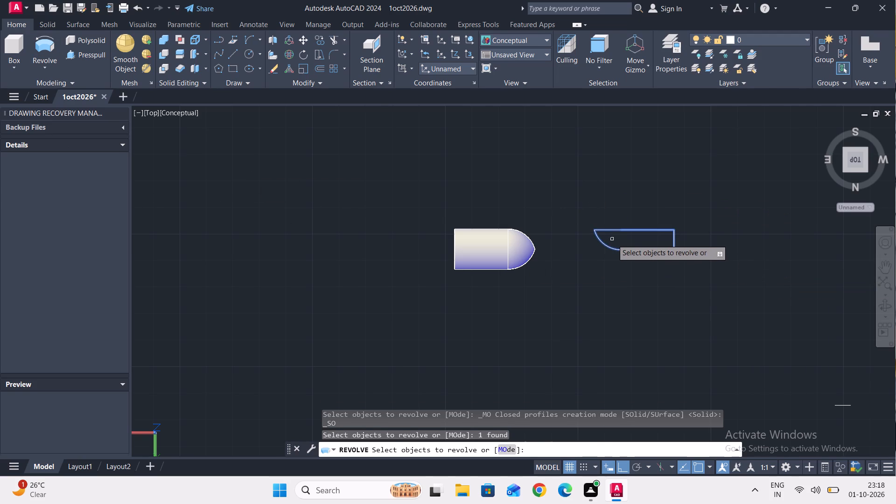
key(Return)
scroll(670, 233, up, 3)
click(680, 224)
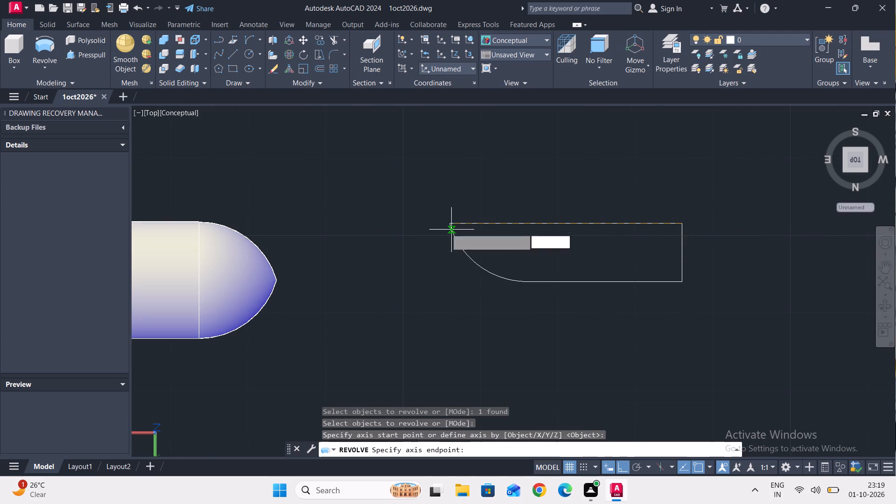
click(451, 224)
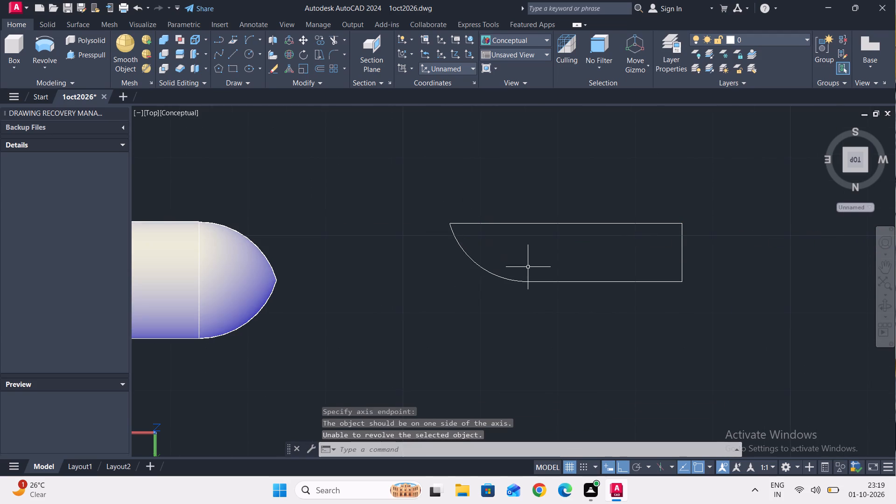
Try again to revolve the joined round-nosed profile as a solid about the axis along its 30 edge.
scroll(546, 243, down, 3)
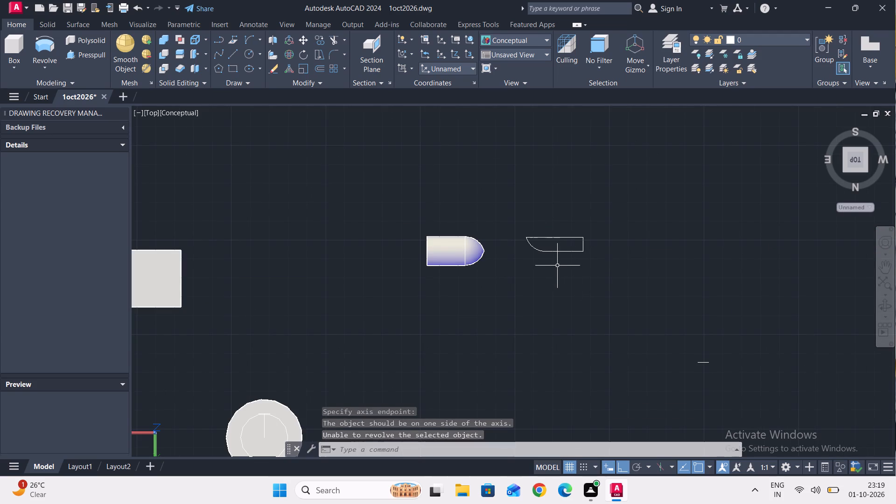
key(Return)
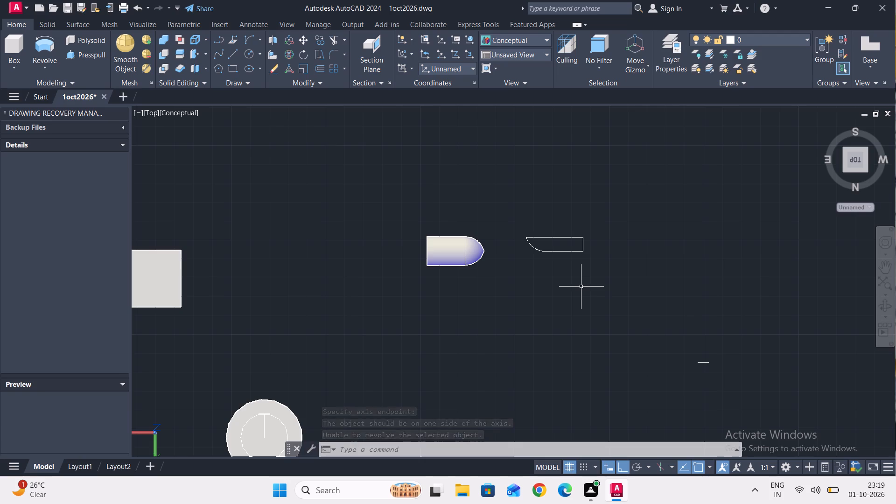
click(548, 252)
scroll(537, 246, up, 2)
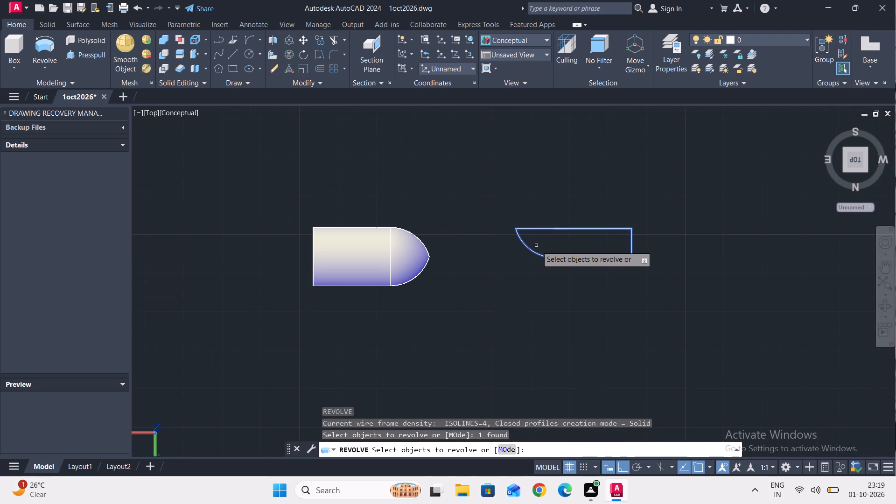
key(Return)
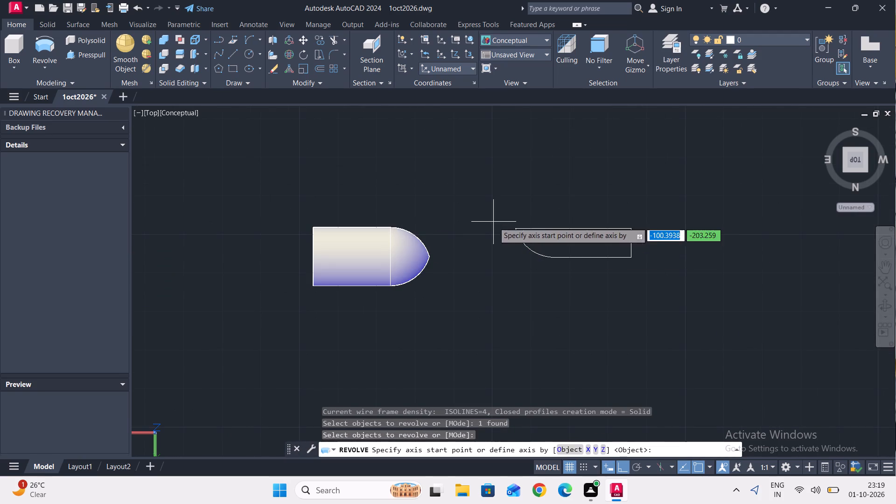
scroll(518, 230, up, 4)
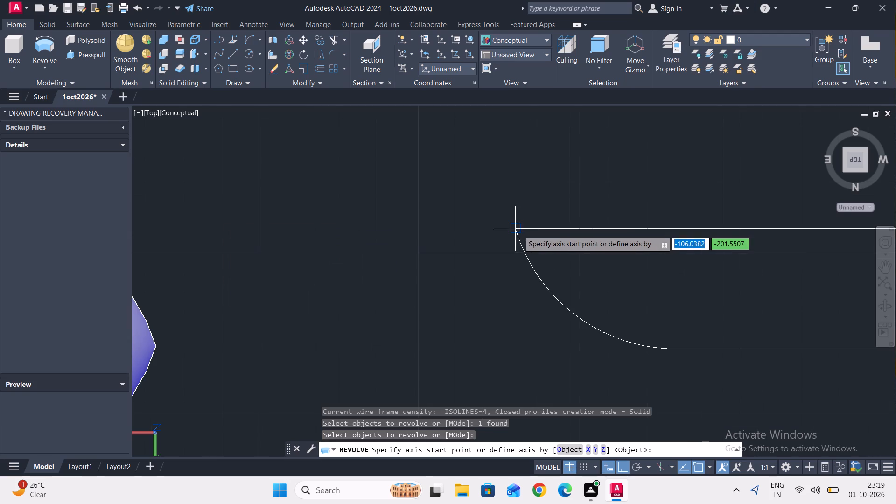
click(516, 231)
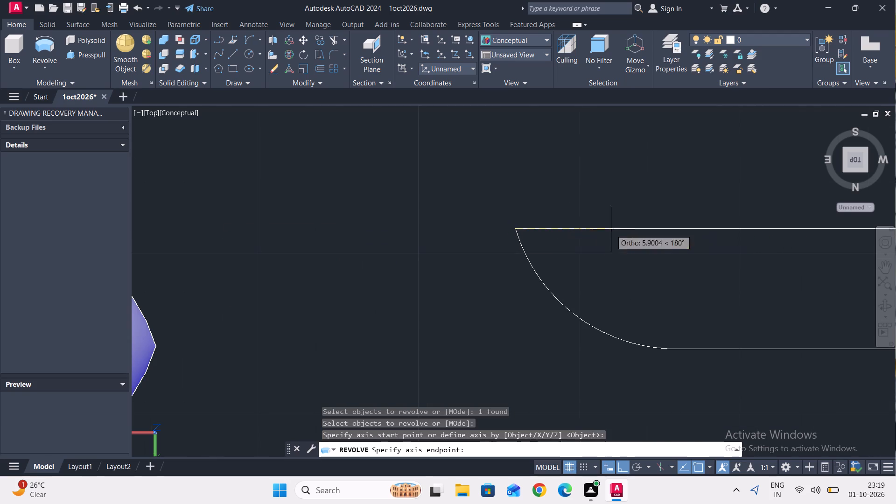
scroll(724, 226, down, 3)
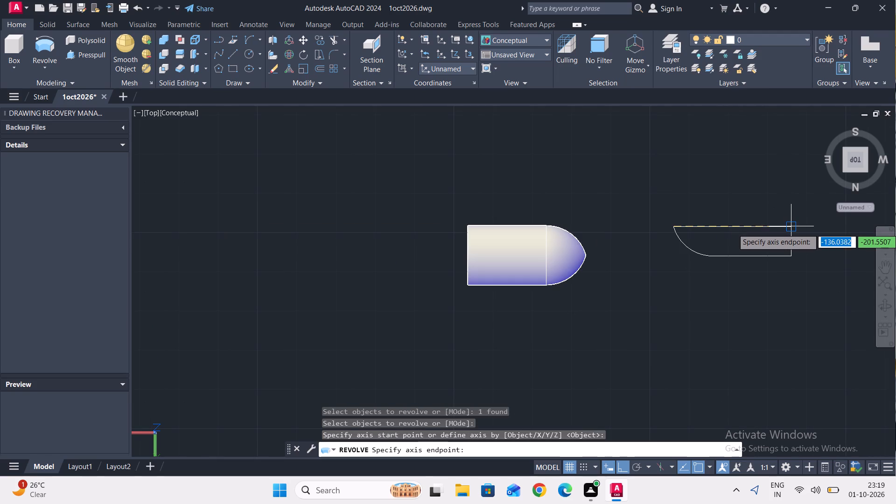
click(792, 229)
Examine the unrevolved round-nosed profile in an isometric view for stray or out-of-plane segments.
click(844, 169)
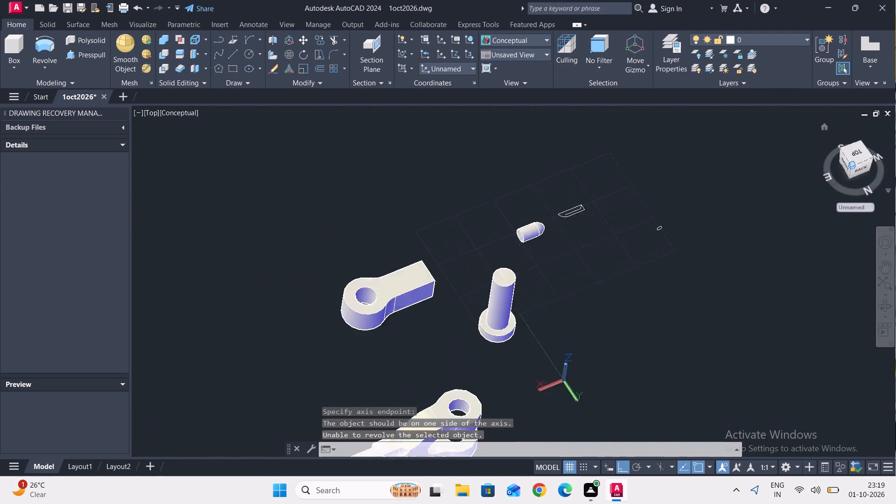
scroll(534, 240, up, 6)
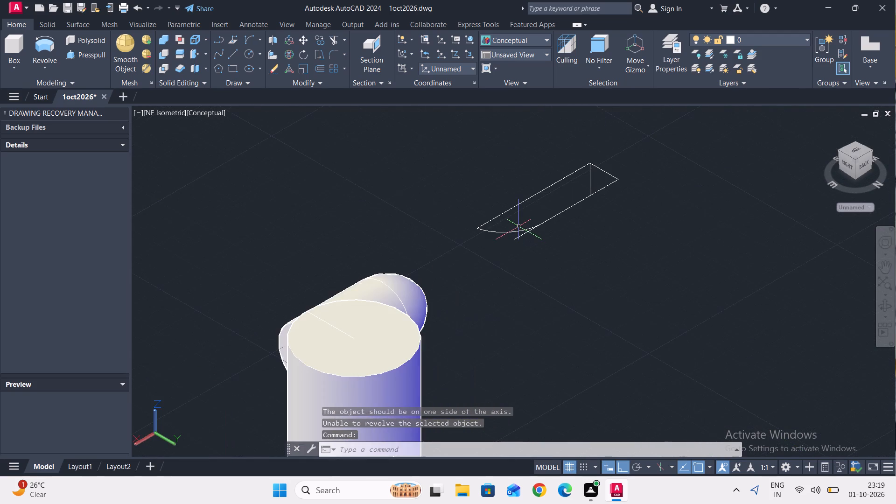
scroll(522, 229, up, 3)
scroll(532, 242, down, 1)
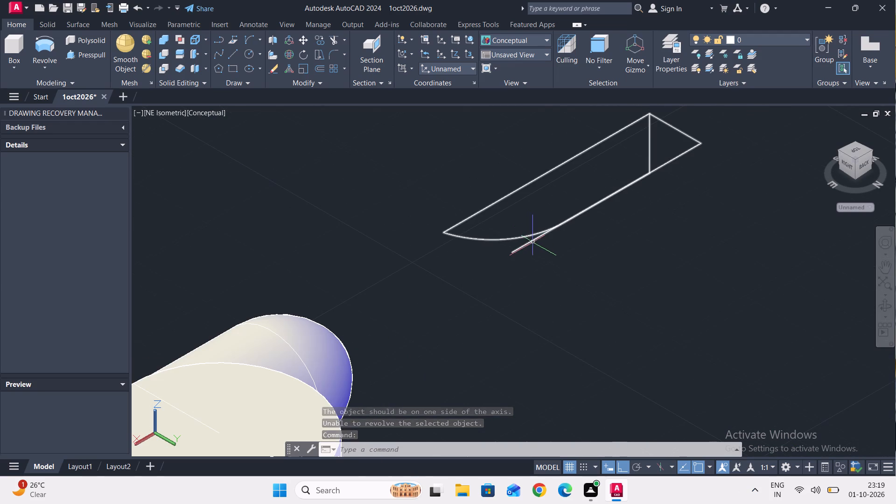
scroll(651, 158, down, 2)
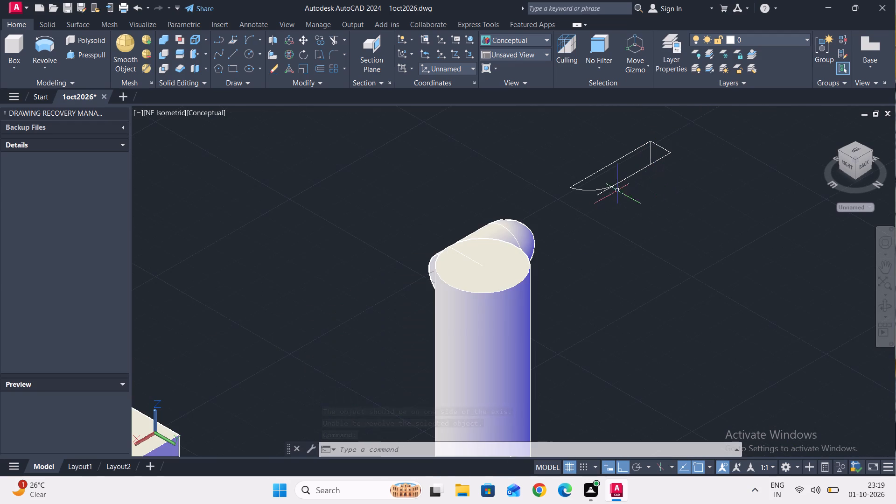
scroll(607, 192, up, 3)
scroll(618, 217, down, 2)
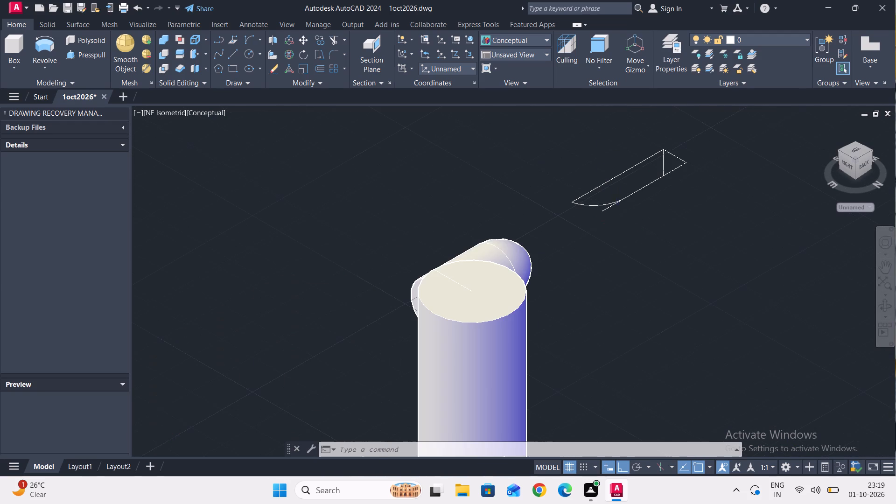
key(Escape)
scroll(619, 215, down, 1)
scroll(620, 212, up, 2)
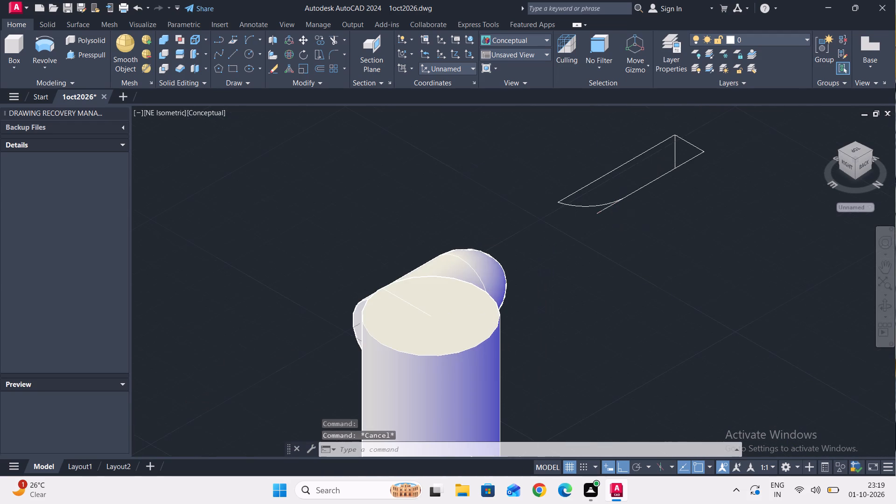
scroll(609, 207, up, 2)
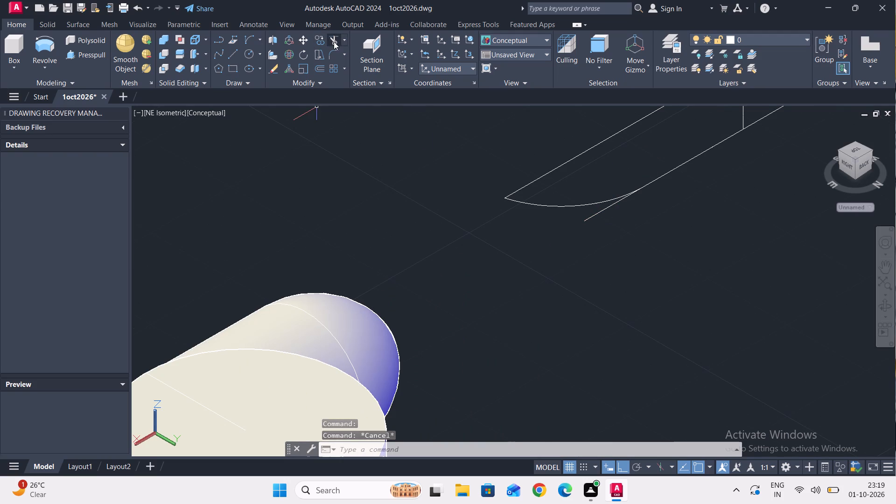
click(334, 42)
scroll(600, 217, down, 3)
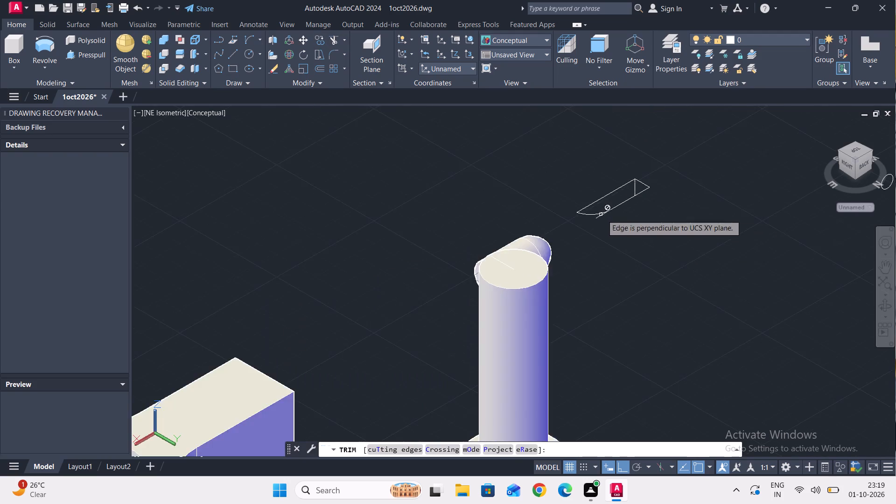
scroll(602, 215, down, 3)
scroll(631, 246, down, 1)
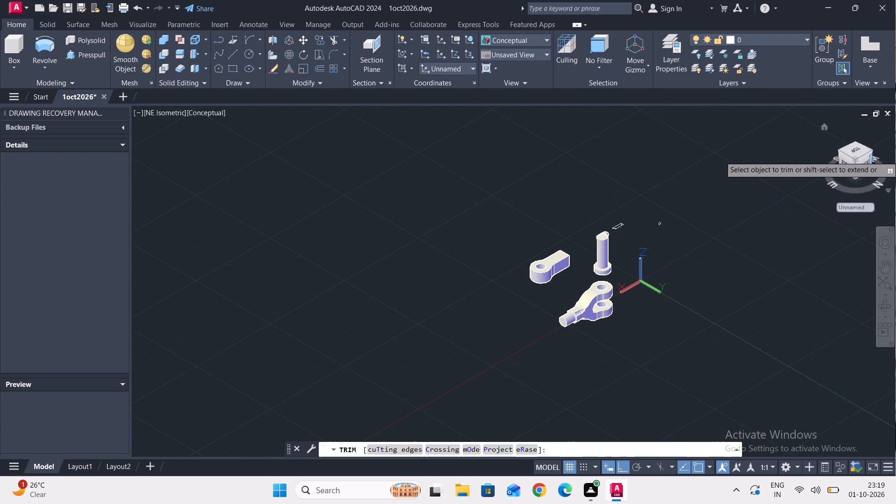
In top view, draw connected lines 30 along negative X, 7.5 along Y and 20 back along X, between the eye end and fork.
click(851, 151)
scroll(444, 265, up, 1)
click(237, 55)
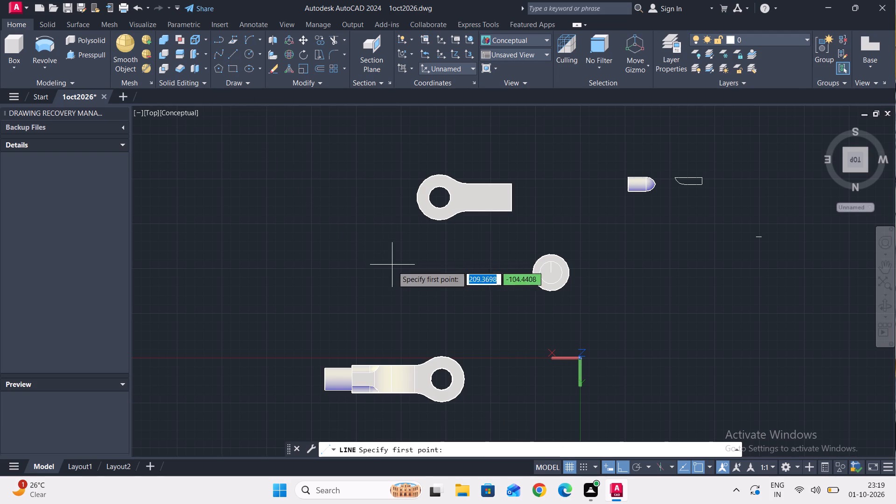
click(374, 265)
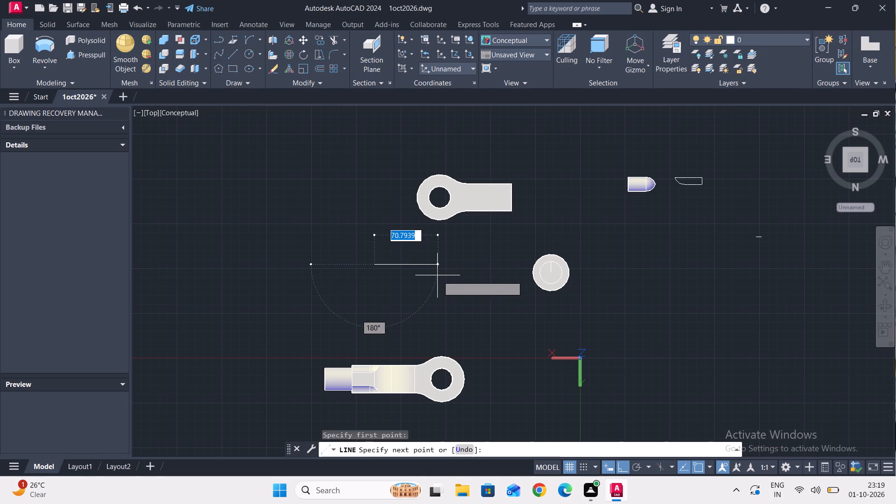
text(30)
key(Return)
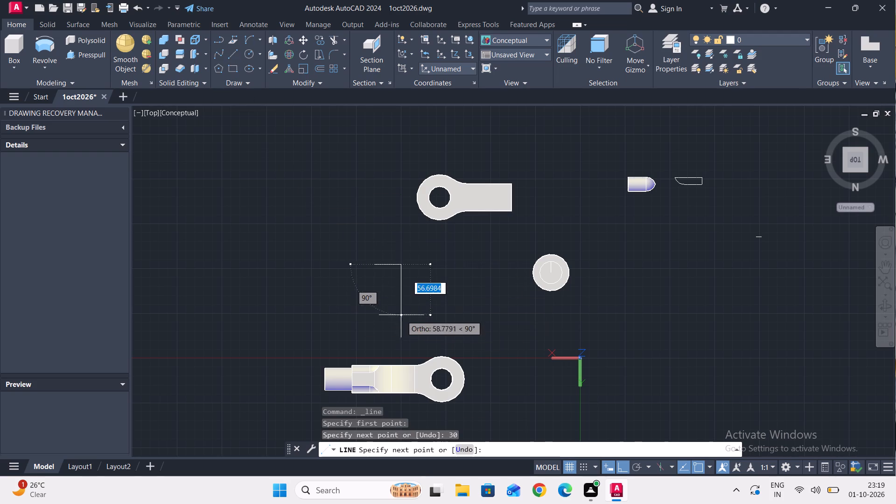
scroll(397, 300, up, 1)
text(7.5)
key(Return)
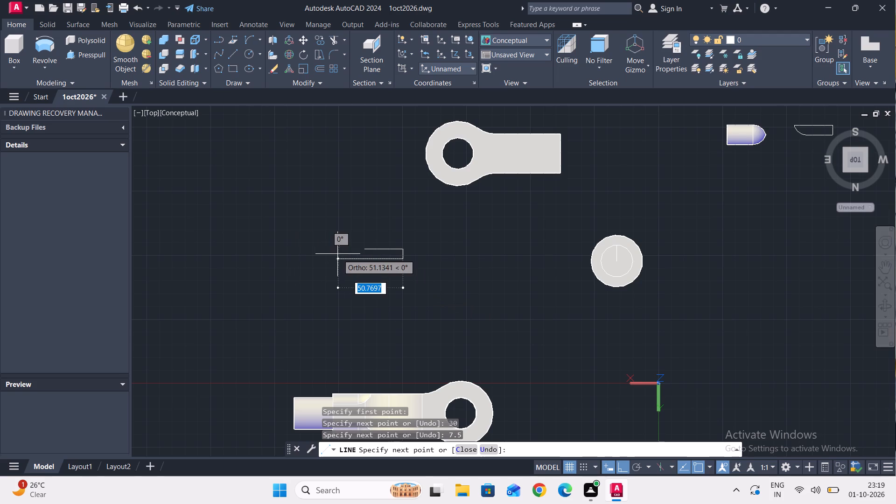
text(20)
key(Return)
scroll(366, 259, up, 1)
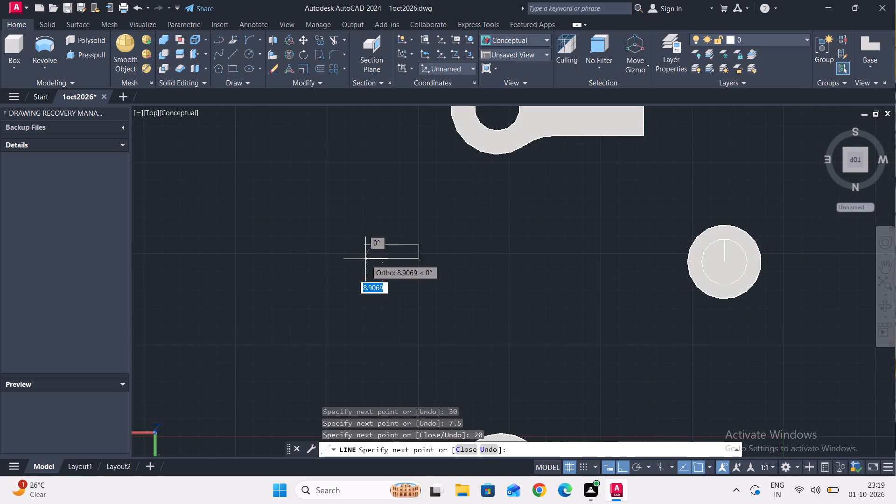
key(Escape)
Draw a start-end-direction arc from the new 20 line's free end to the 30 line's free end, tangent to the 20 line.
scroll(383, 248, up, 2)
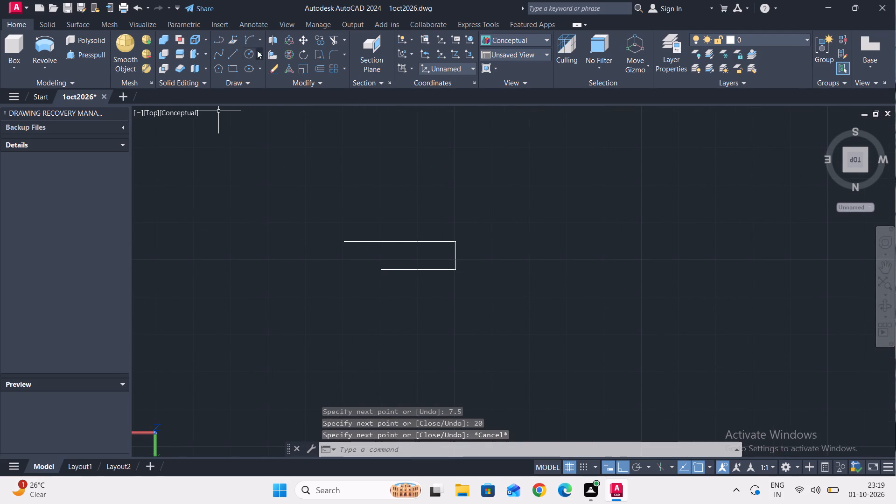
click(249, 41)
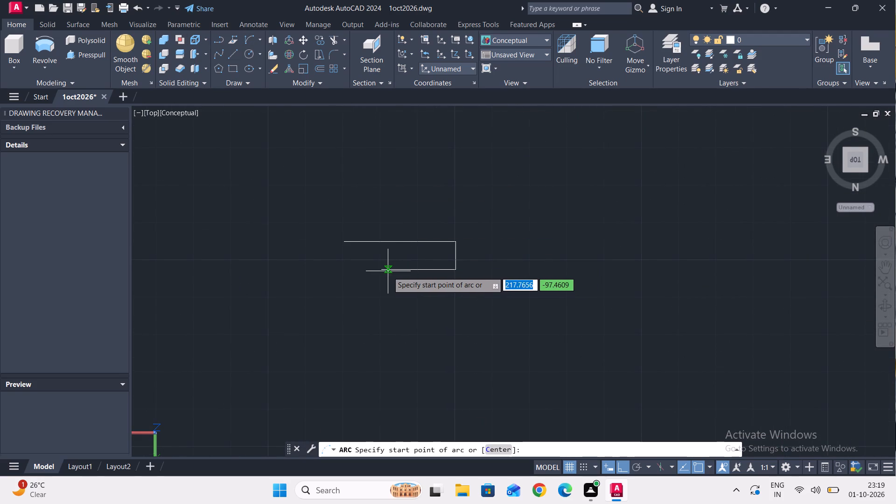
click(383, 272)
click(345, 244)
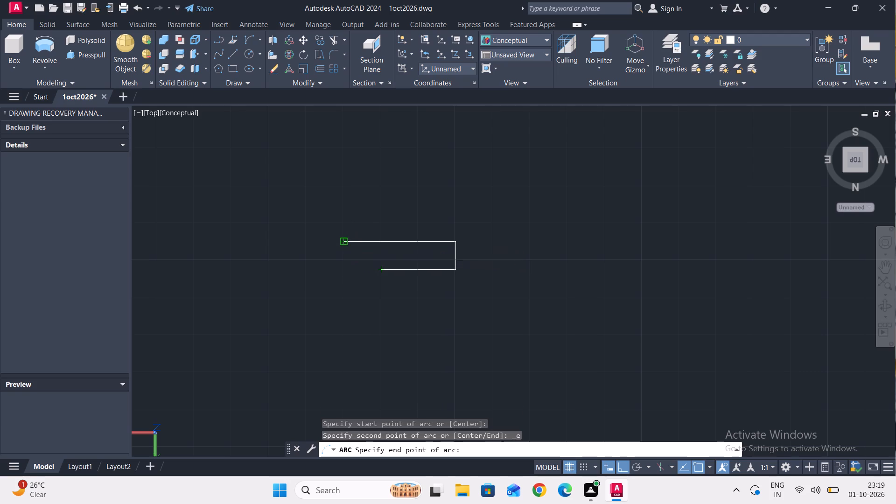
click(288, 269)
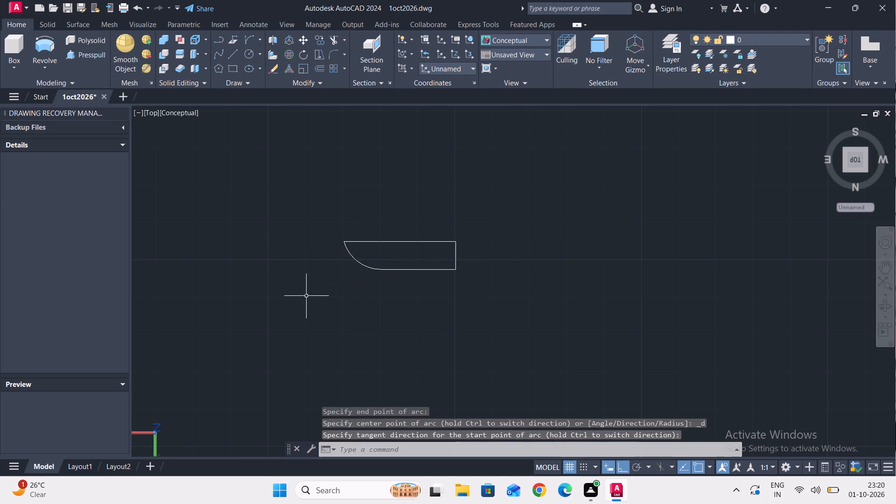
Join the three new lines and the arc into a single closed profile.
drag(551, 330, 532, 317)
click(296, 197)
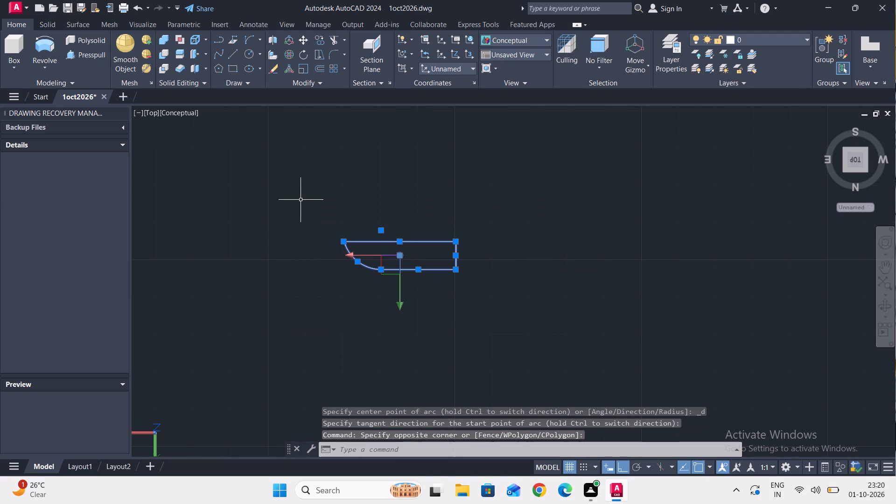
text(joint)
key(Return)
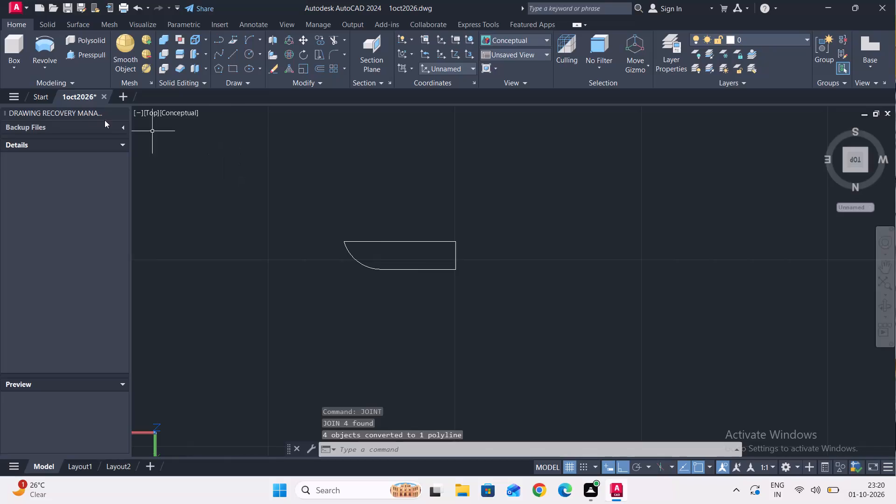
Revolve the new joined profile 360 degrees as a solid about the axis along its 30 edge.
click(38, 52)
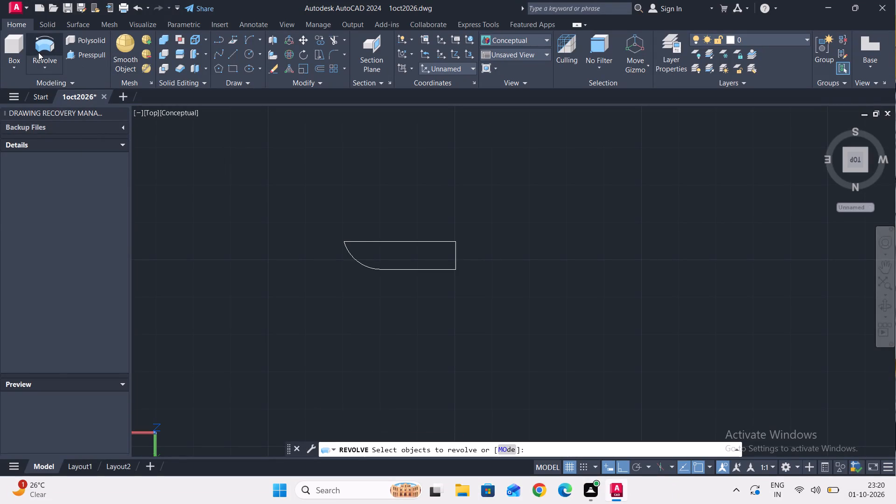
click(368, 267)
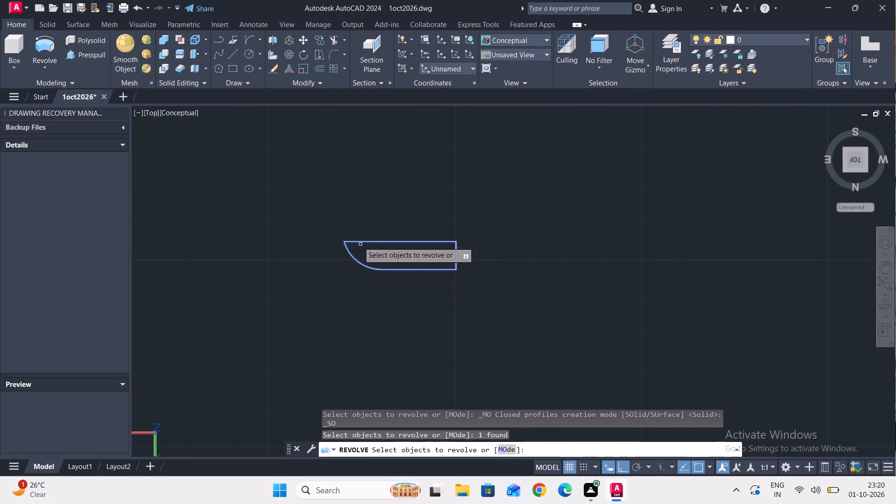
key(Return)
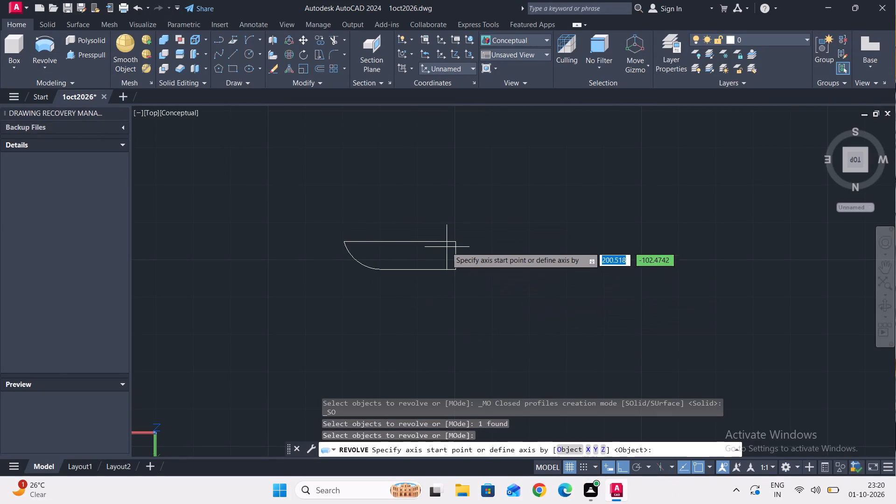
click(458, 242)
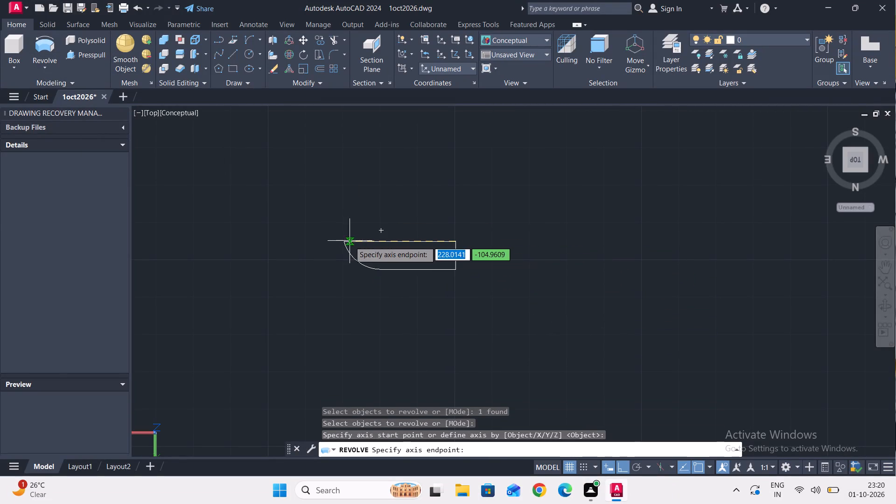
click(346, 241)
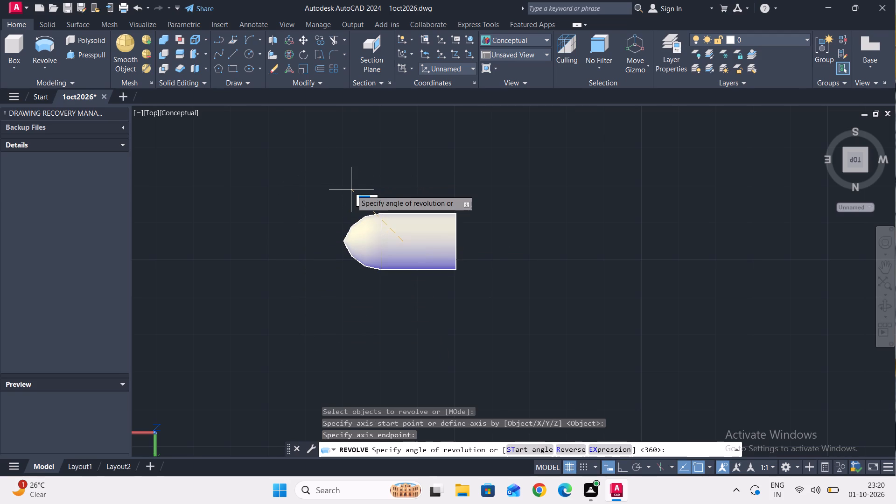
text(360)
key(Return)
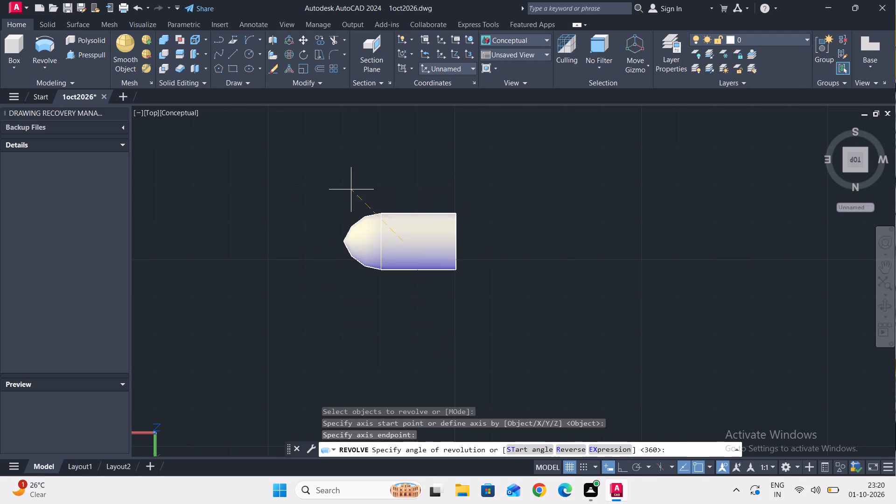
scroll(425, 274, down, 1)
middle_drag(359, 332, 373, 325)
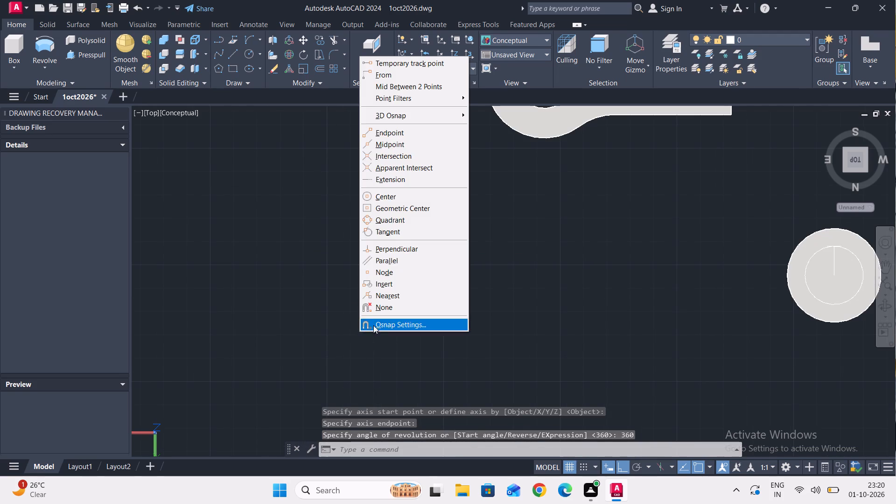
middle_drag(373, 325, 392, 318)
key(Escape)
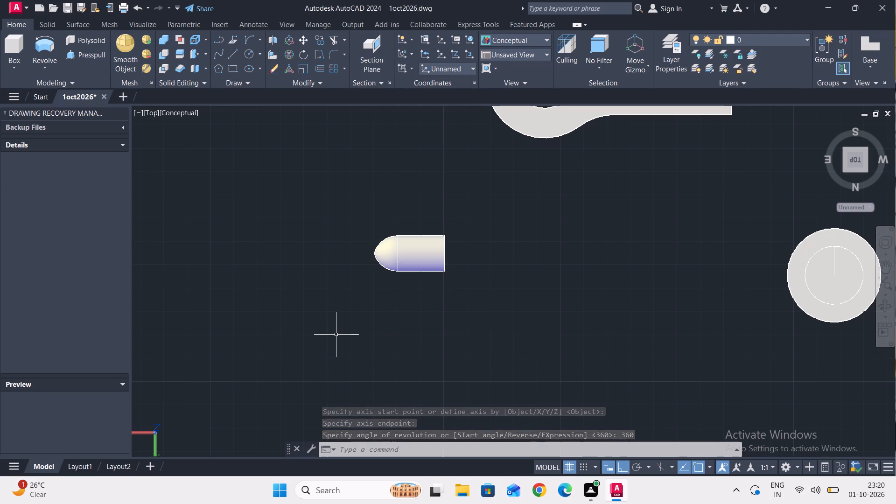
Copy the new round-nosed cutter from its flat face's centre to both upper corners of the eye end's rectangular end face, with Ortho off.
shift+middle_drag(336, 335, 387, 280)
shift+scroll(387, 279, down, 3)
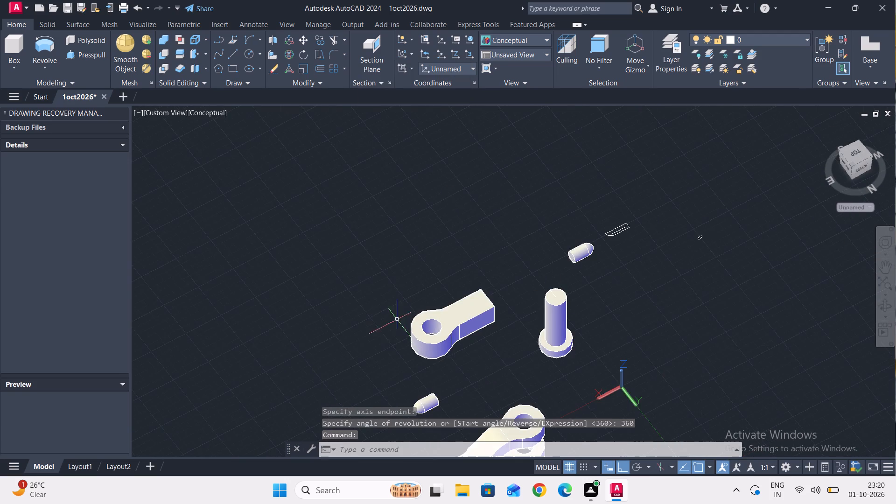
scroll(416, 359, down, 3)
scroll(426, 361, up, 4)
scroll(383, 346, up, 2)
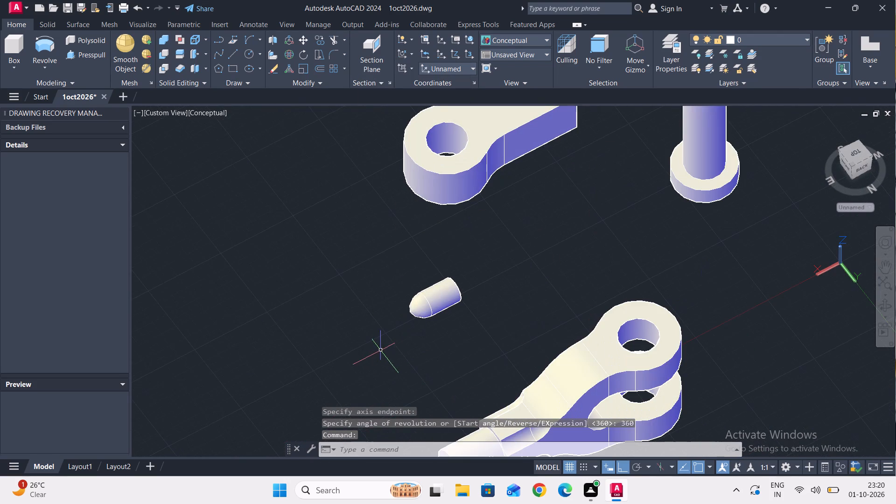
middle_drag(380, 351, 407, 316)
shift+middle_drag(406, 316, 498, 228)
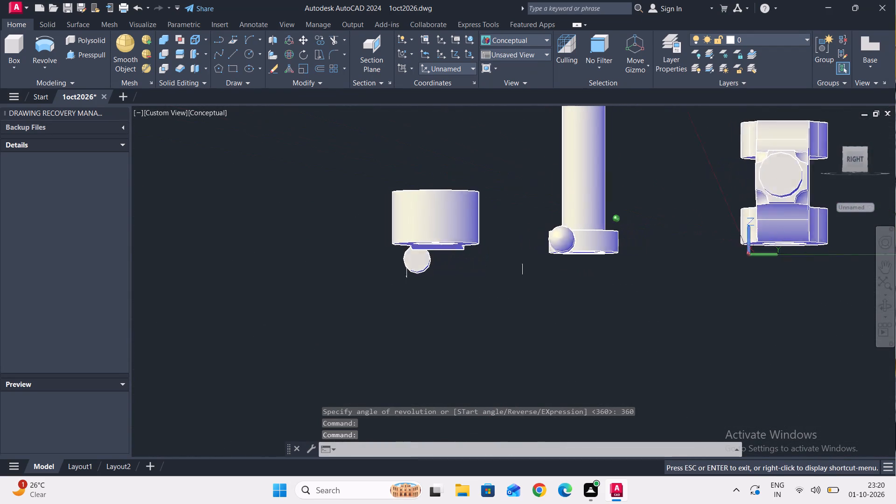
shift+middle_drag(498, 228, 529, 287)
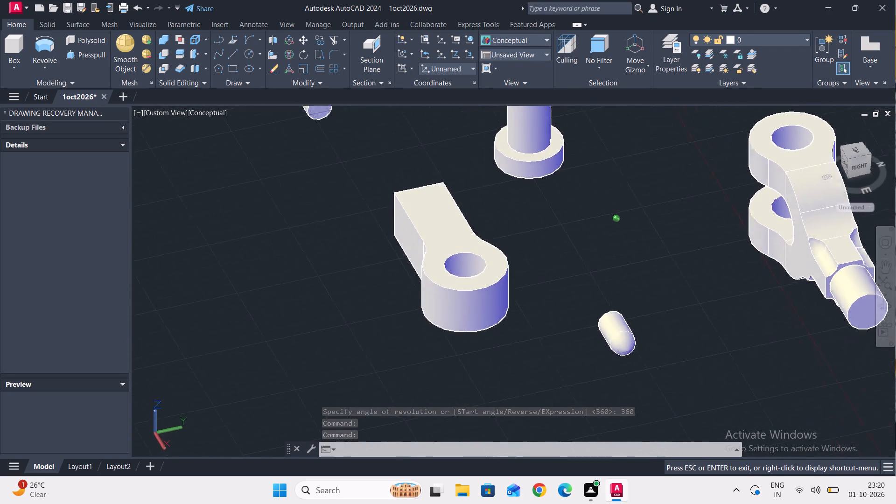
shift+middle_drag(529, 287, 534, 278)
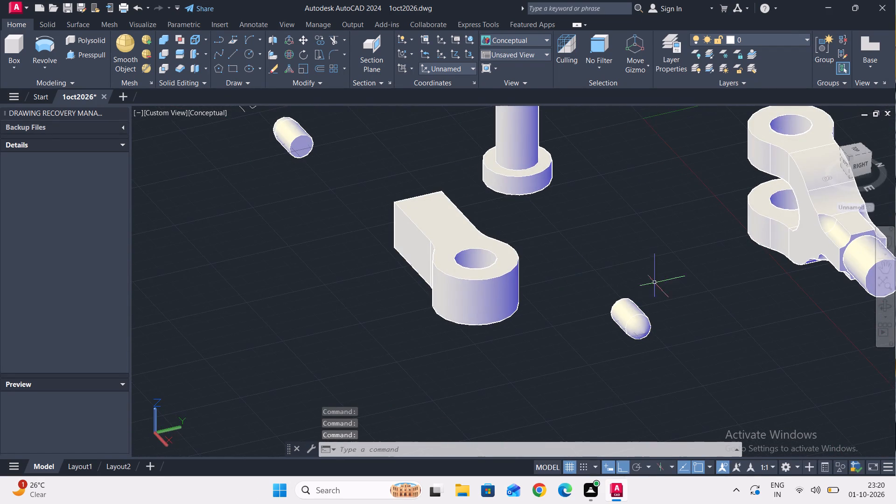
shift+middle_drag(664, 285, 414, 280)
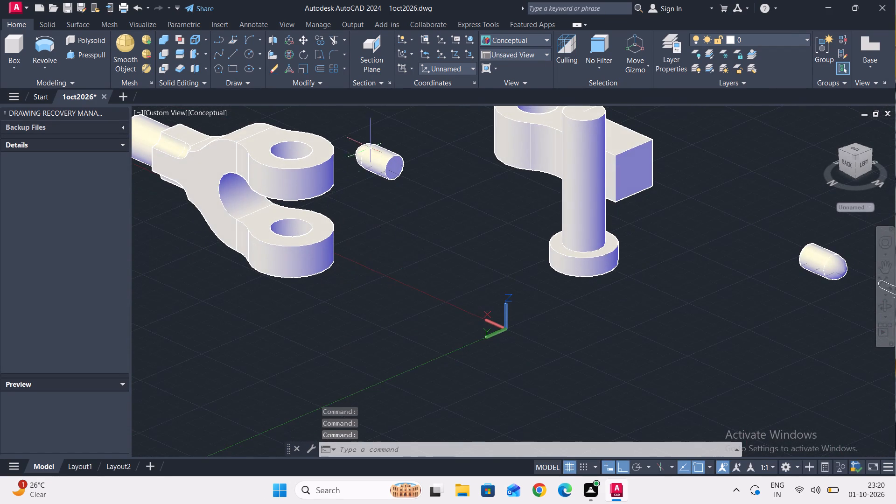
scroll(371, 146, up, 3)
drag(583, 267, 514, 221)
drag(498, 212, 474, 199)
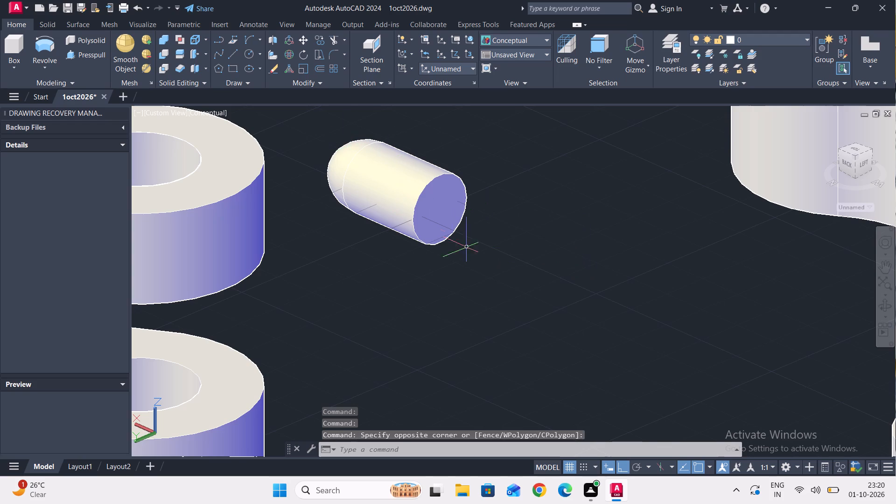
drag(473, 252, 454, 220)
drag(450, 215, 446, 207)
click(378, 159)
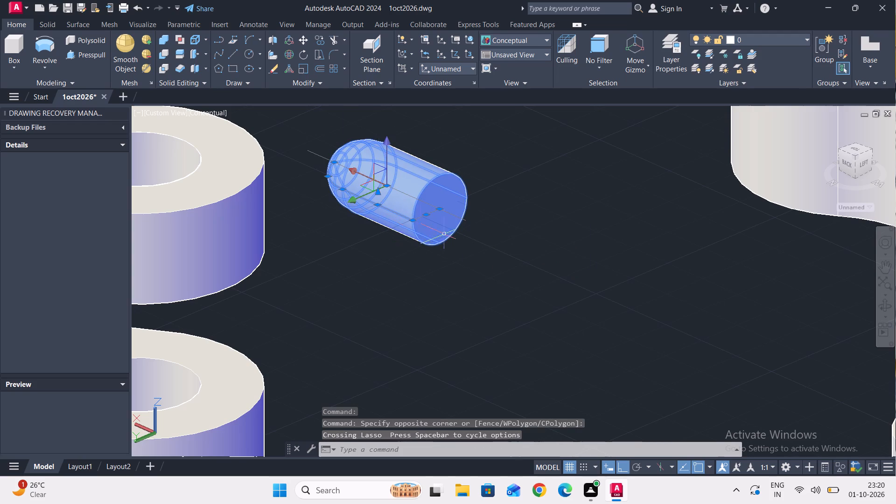
click(319, 41)
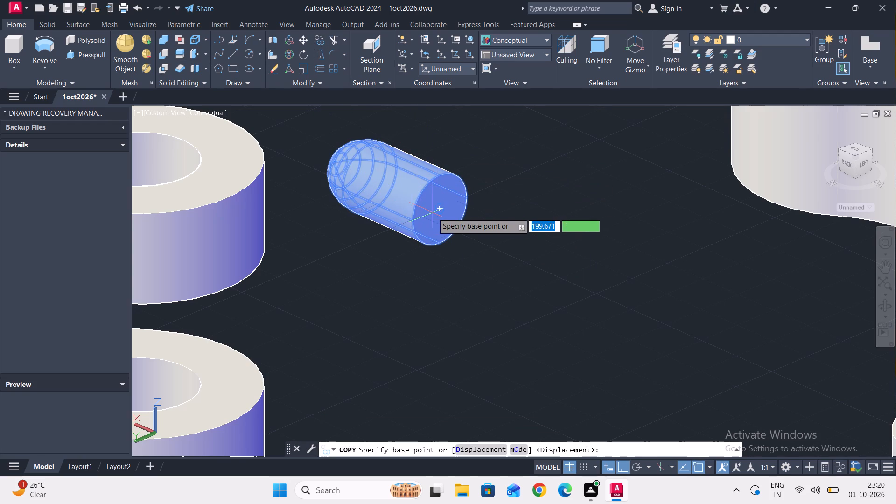
click(441, 208)
scroll(553, 232, down, 4)
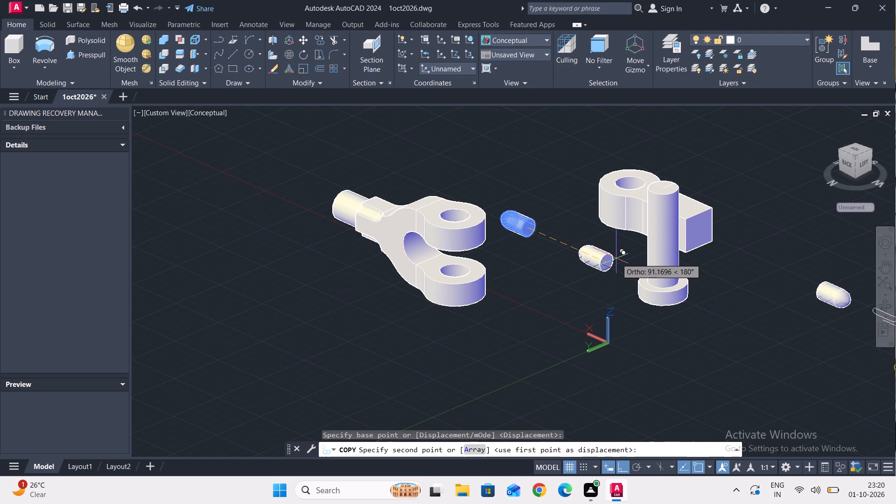
key(F8)
scroll(742, 222, up, 2)
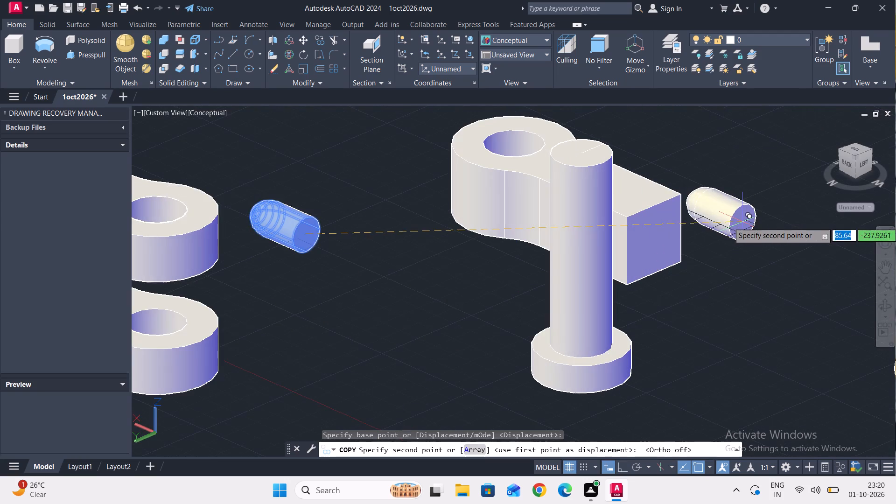
scroll(692, 208, up, 4)
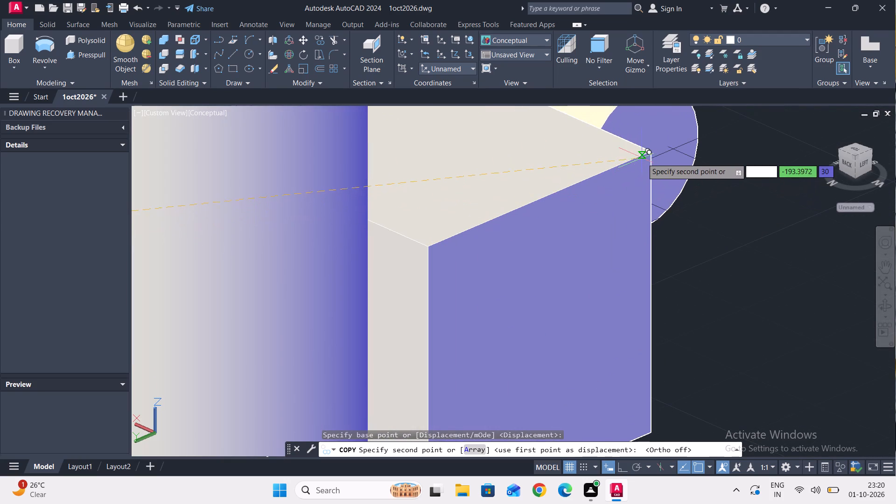
double_click(650, 154)
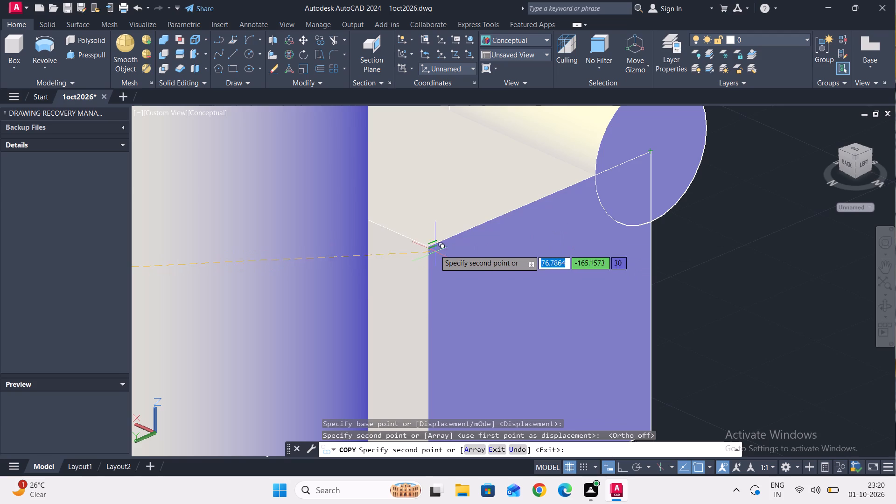
click(429, 250)
Place two more copies of the cutter at the lower corners of the eye end's end face and finish copying.
scroll(496, 222, down, 4)
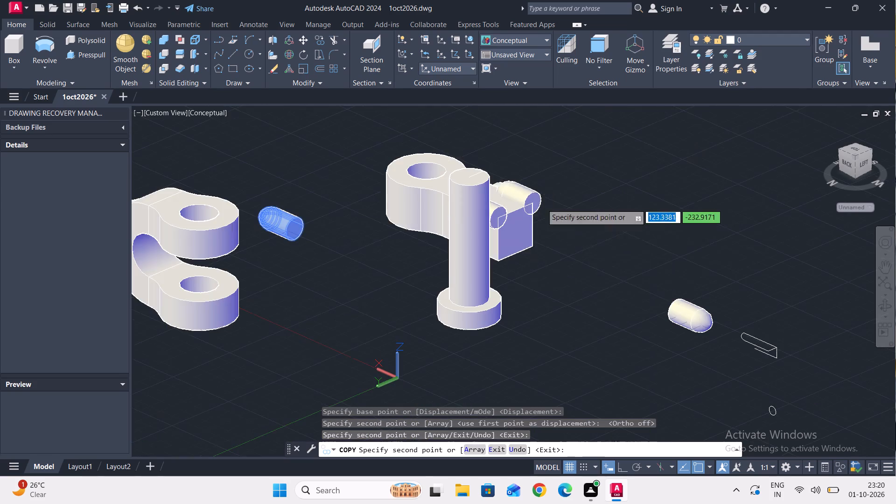
scroll(506, 280, up, 4)
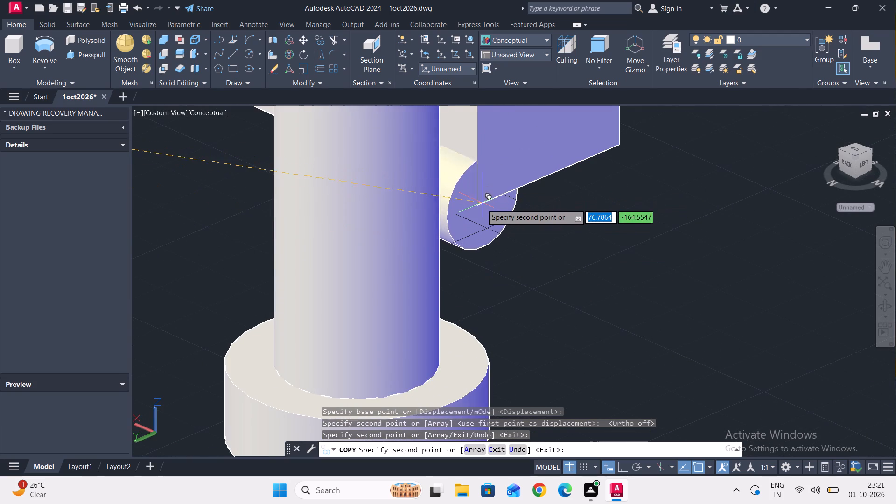
click(479, 205)
scroll(612, 170, down, 2)
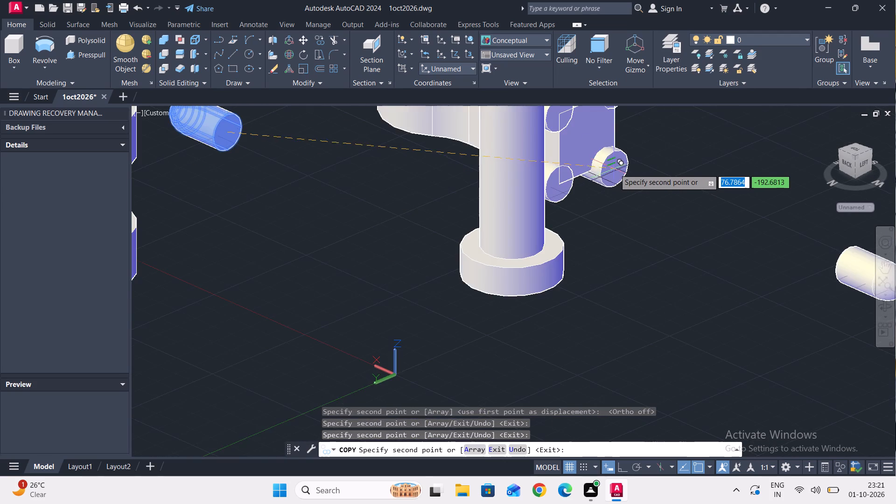
scroll(614, 165, up, 4)
scroll(564, 182, down, 3)
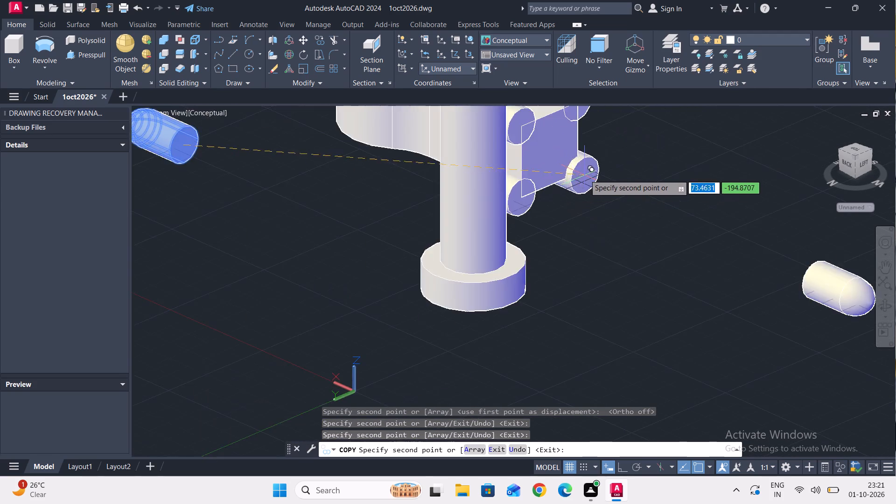
scroll(583, 171, up, 4)
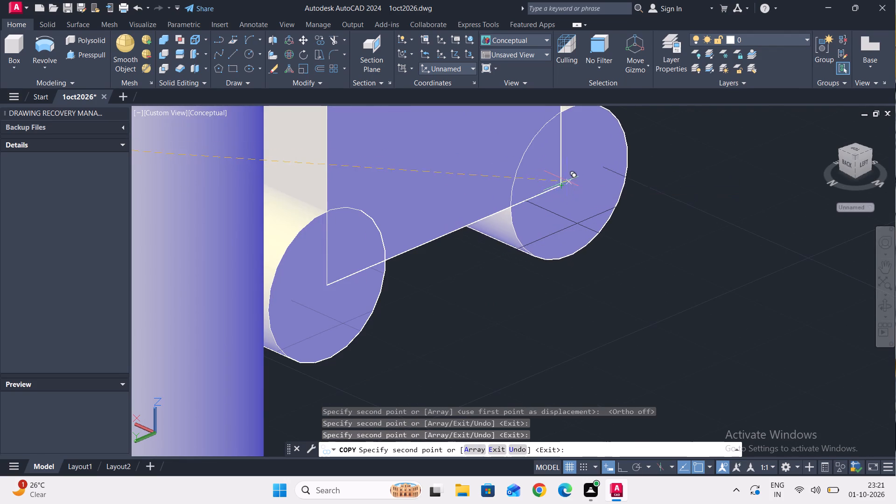
click(564, 188)
scroll(620, 231, down, 6)
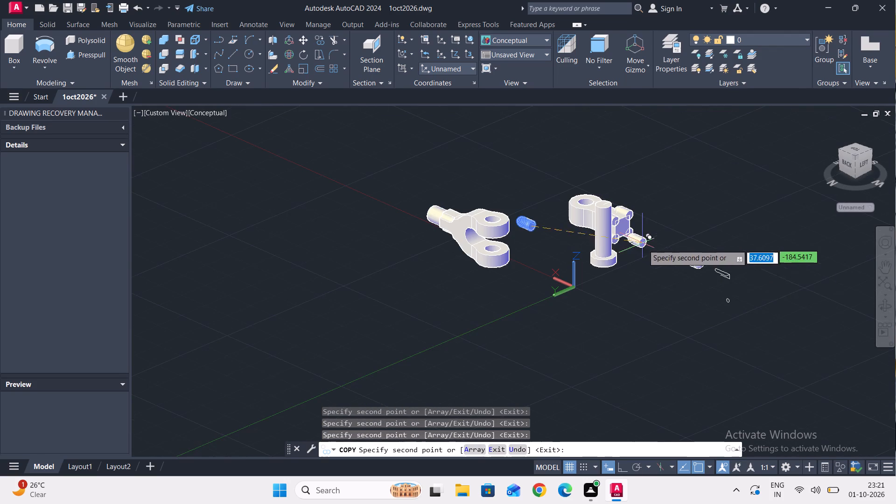
key(Escape)
Subtract the four corner cutter copies from the eye end solid.
scroll(641, 243, up, 3)
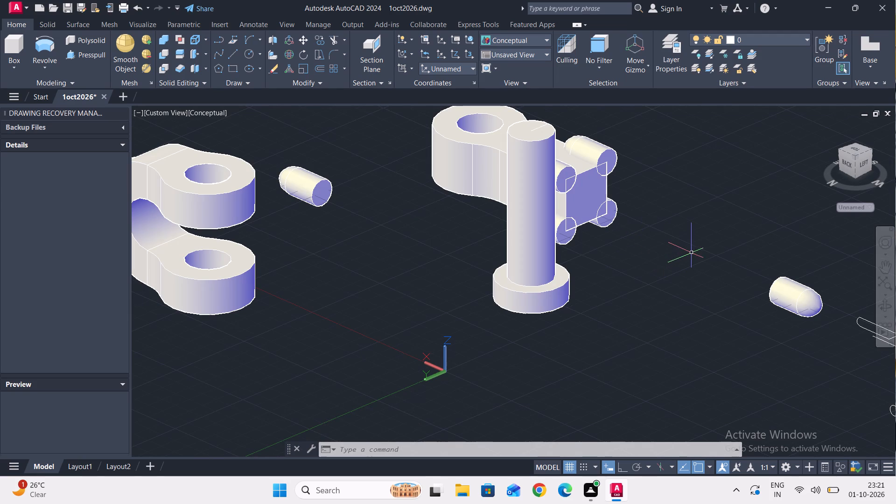
shift+middle_drag(733, 230, 659, 231)
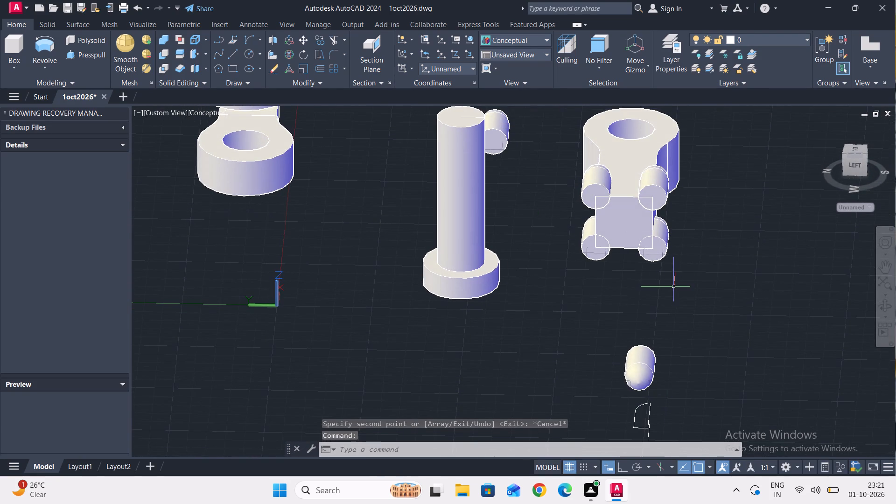
text(su)
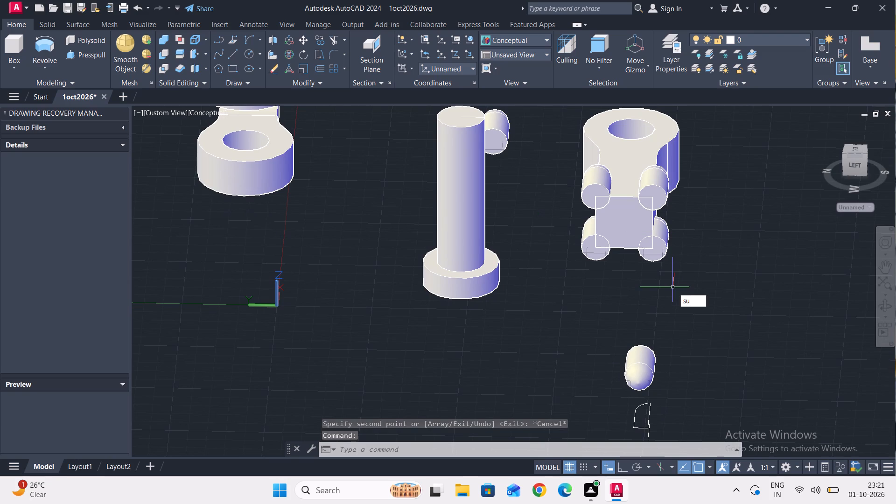
click(723, 316)
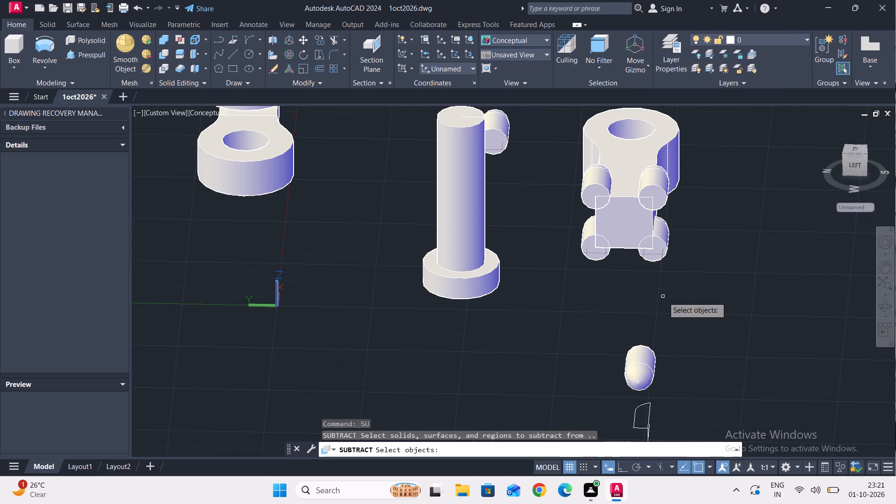
click(629, 225)
key(Return)
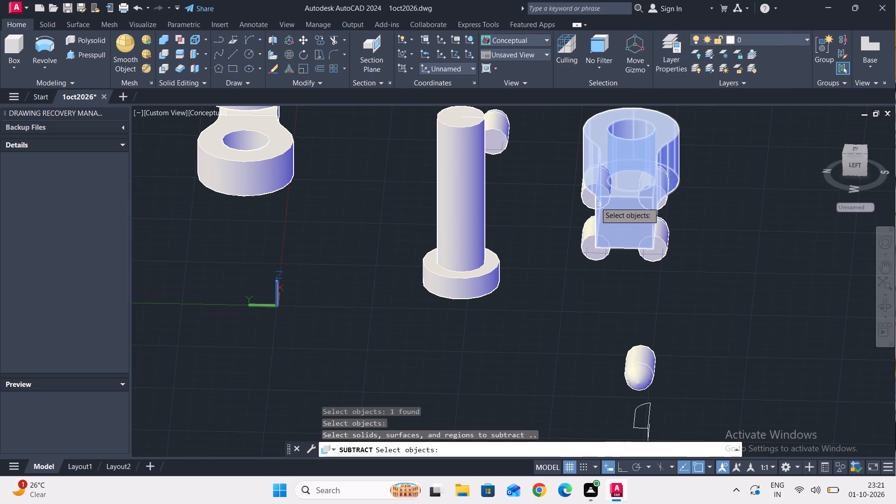
double_click(589, 197)
click(657, 197)
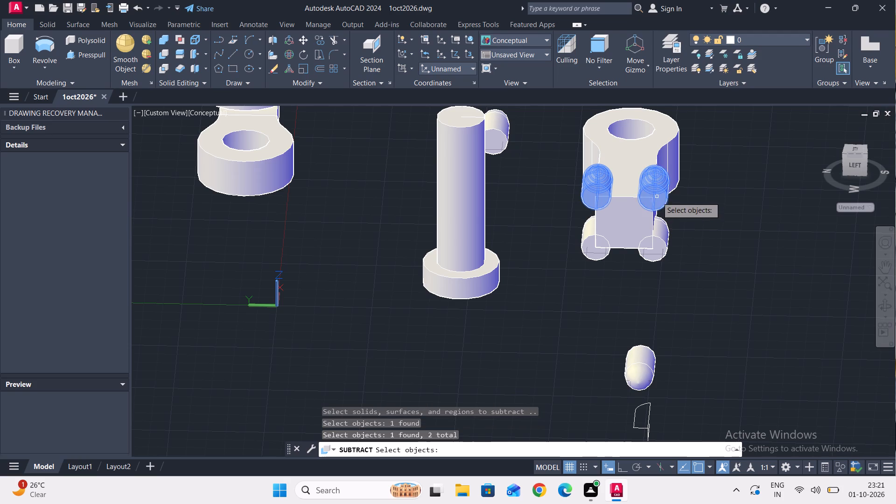
click(665, 254)
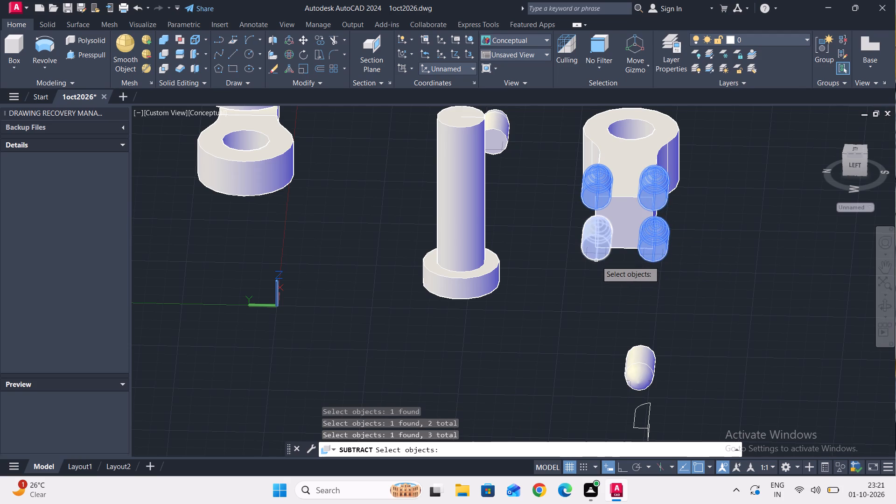
click(595, 259)
key(Return)
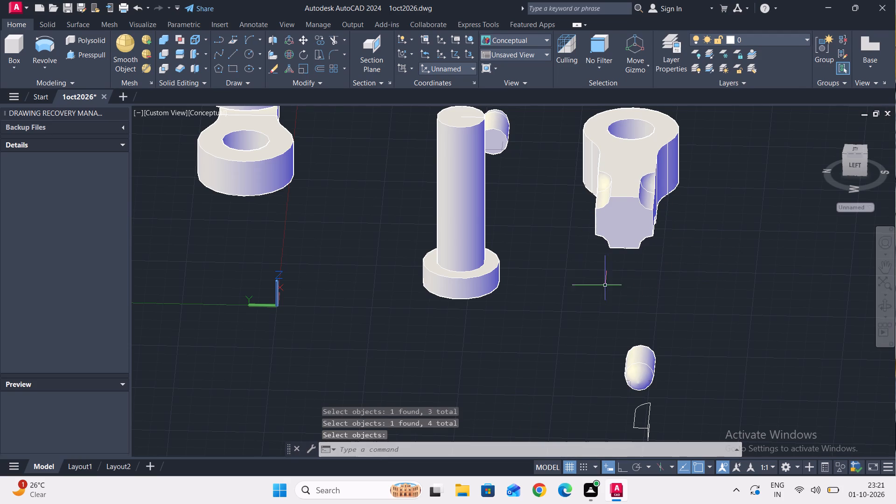
Draw a circle of radius 12.5 centred on the eye end's notched end face.
shift+middle_drag(525, 298, 538, 300)
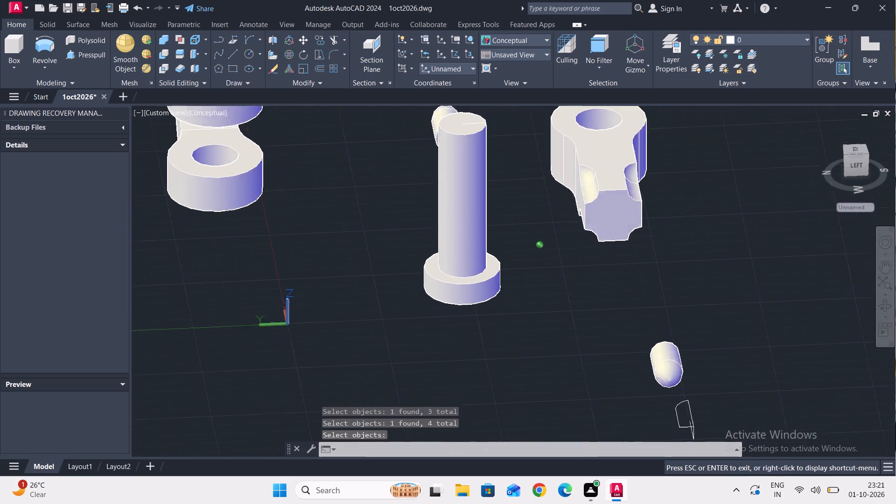
shift+middle_drag(538, 300, 716, 268)
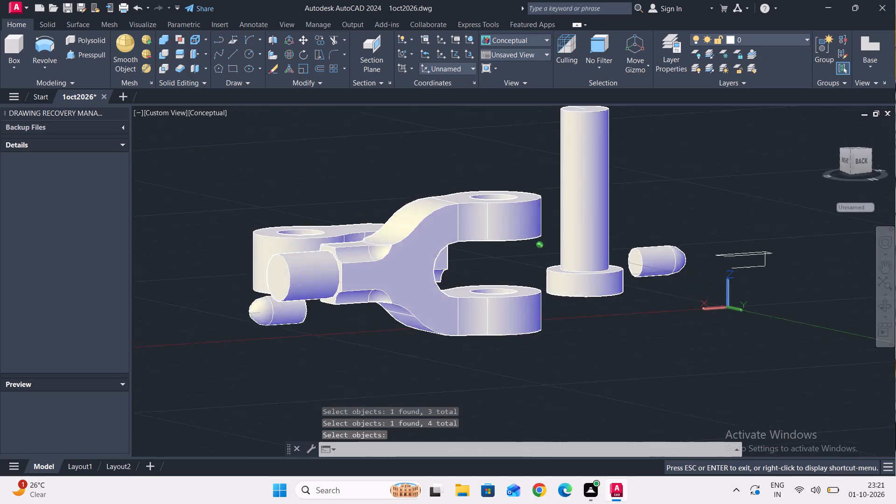
shift+middle_drag(716, 268, 887, 275)
shift+middle_drag(430, 336, 669, 325)
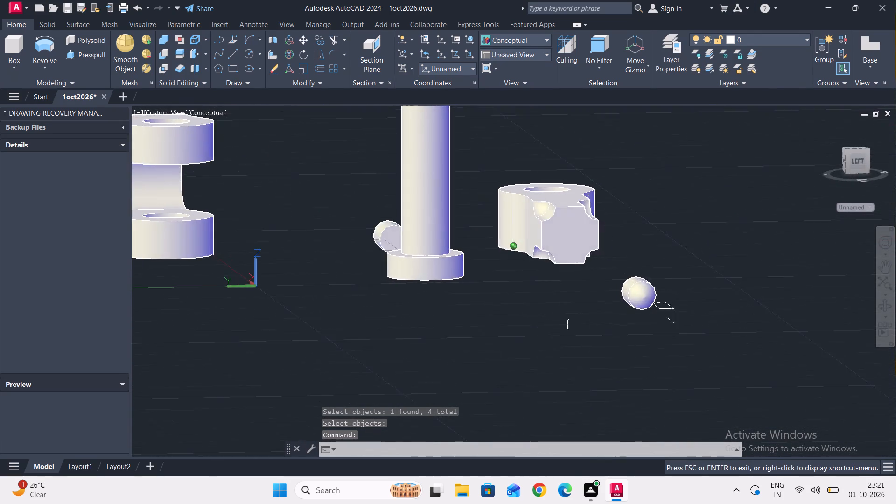
shift+middle_drag(669, 325, 654, 323)
scroll(581, 239, up, 3)
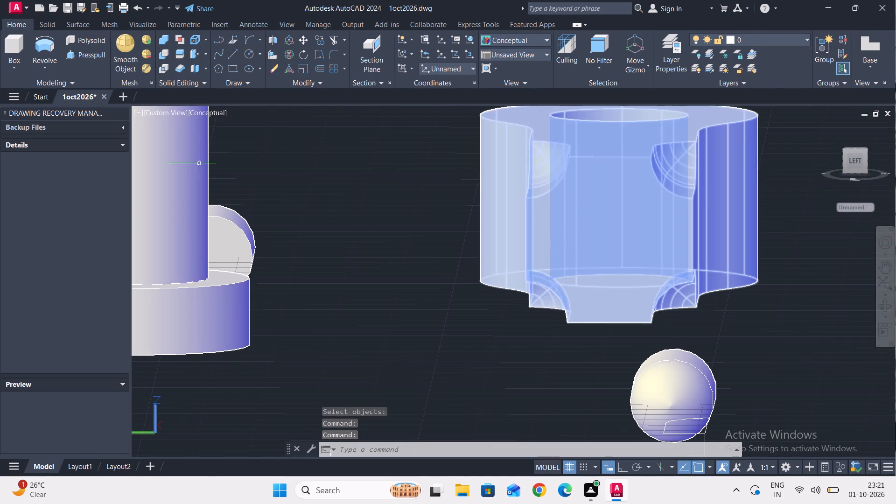
click(247, 56)
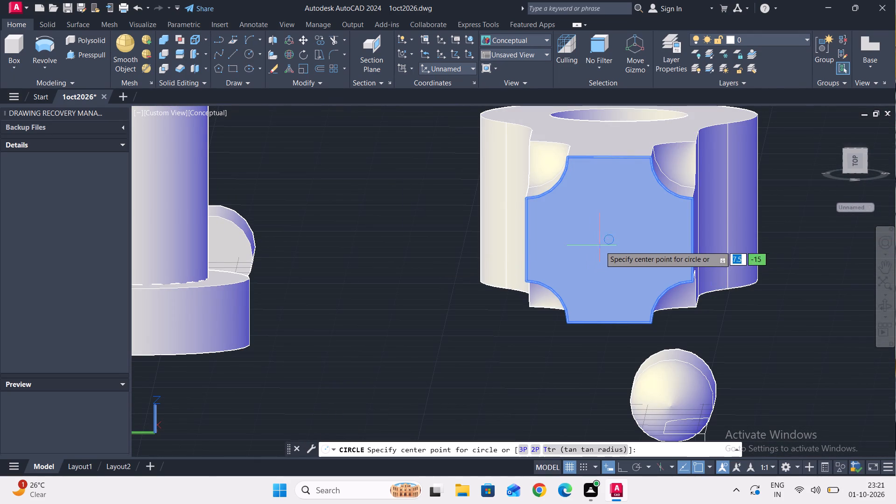
click(610, 243)
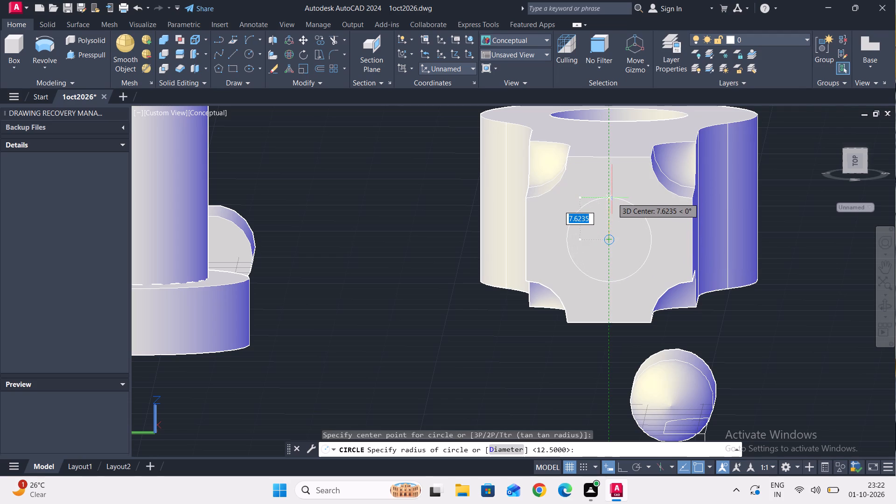
text(12.5)
key(Return)
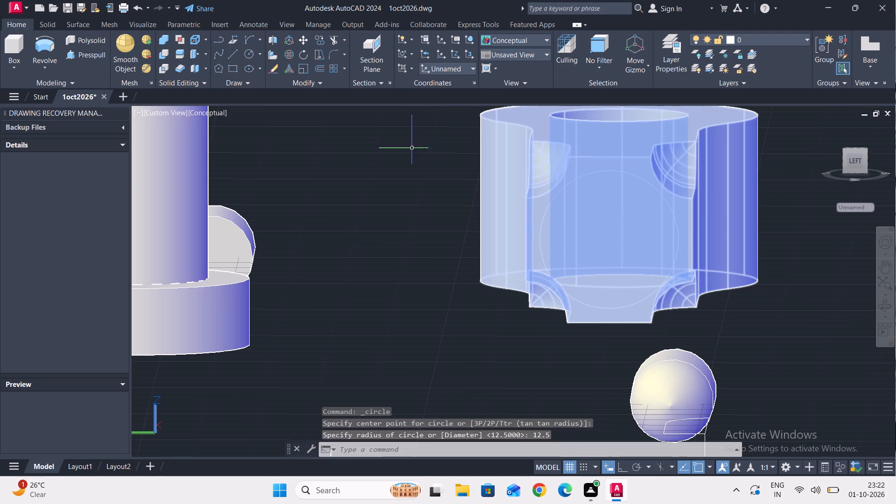
Presspull the circle on the eye end's notched end face outward by 30 to form the round shank.
click(76, 55)
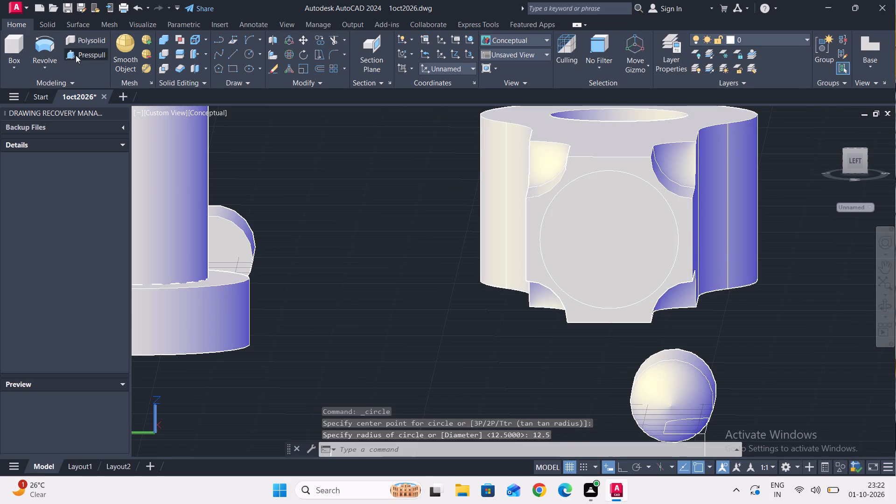
click(580, 246)
scroll(593, 291, down, 3)
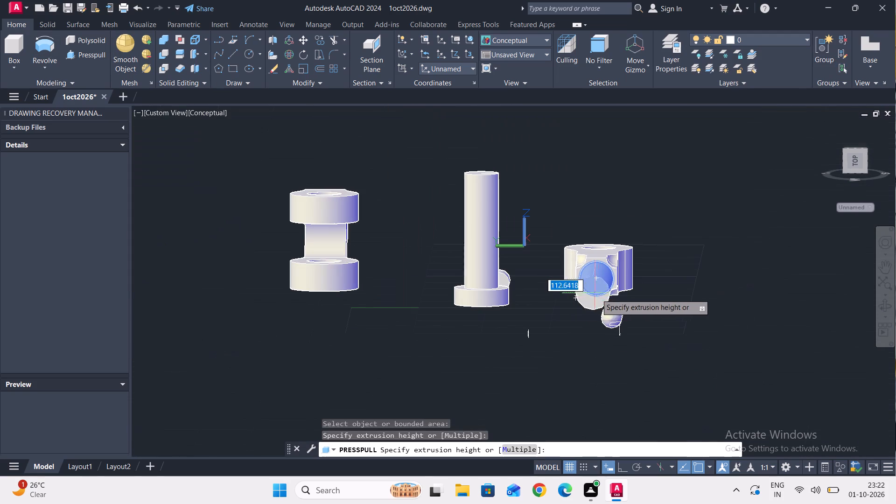
middle_drag(594, 294, 637, 297)
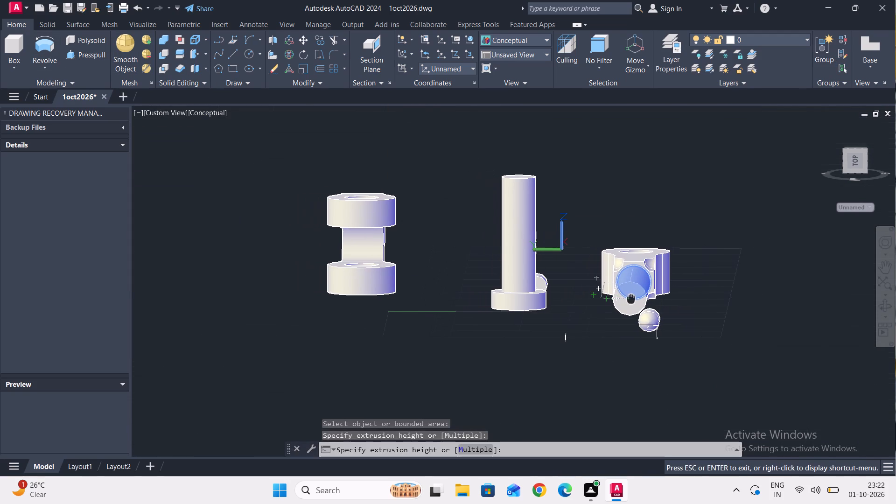
middle_drag(637, 297, 637, 297)
middle_drag(615, 291, 622, 292)
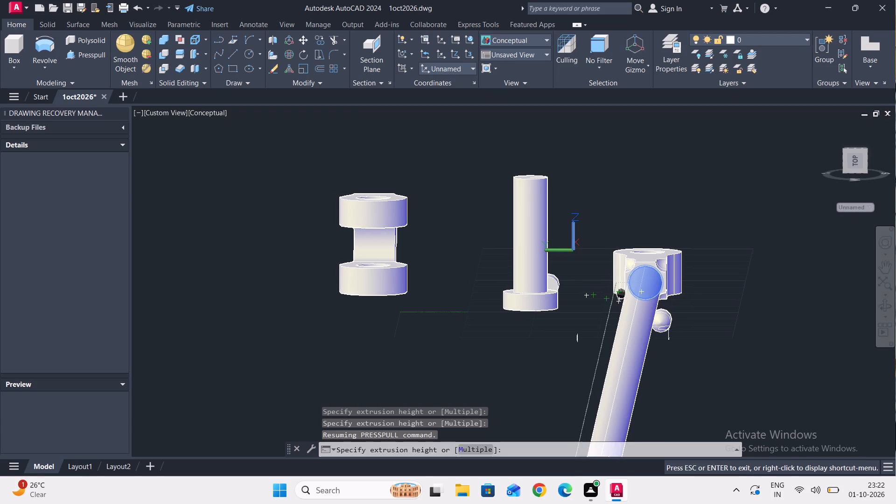
middle_drag(622, 292, 652, 289)
scroll(613, 274, down, 2)
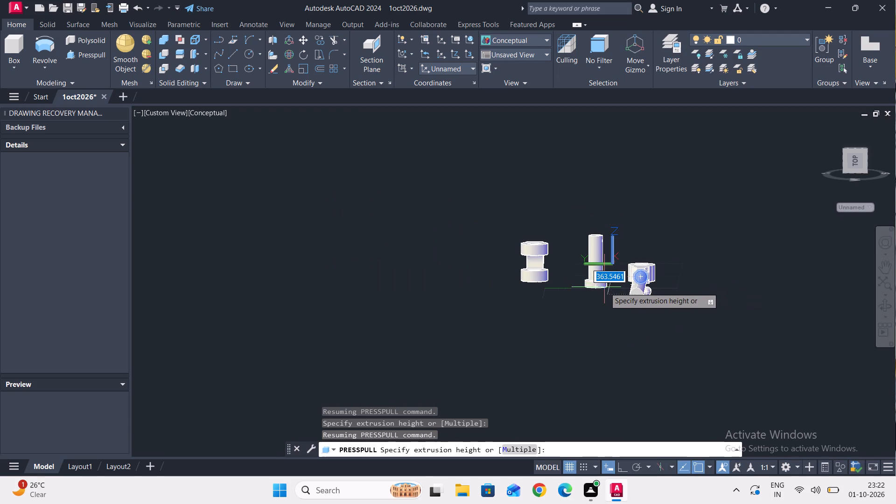
shift+middle_drag(615, 281, 681, 279)
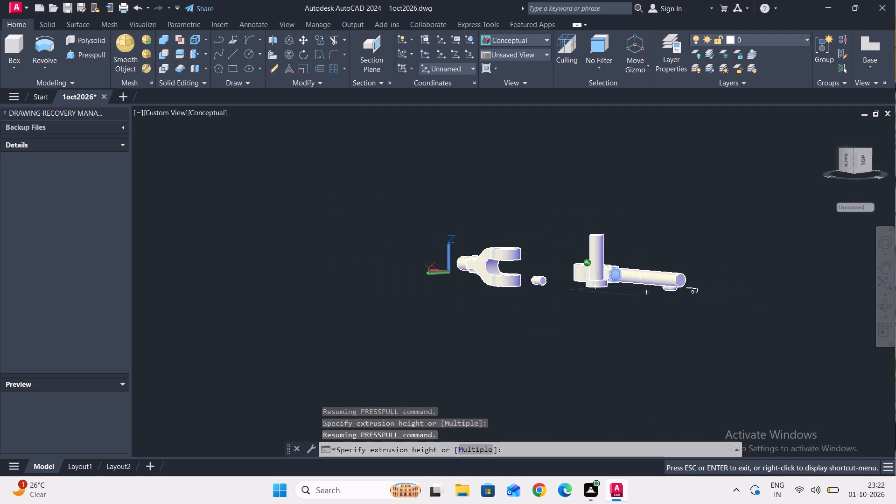
shift+middle_drag(681, 279, 708, 266)
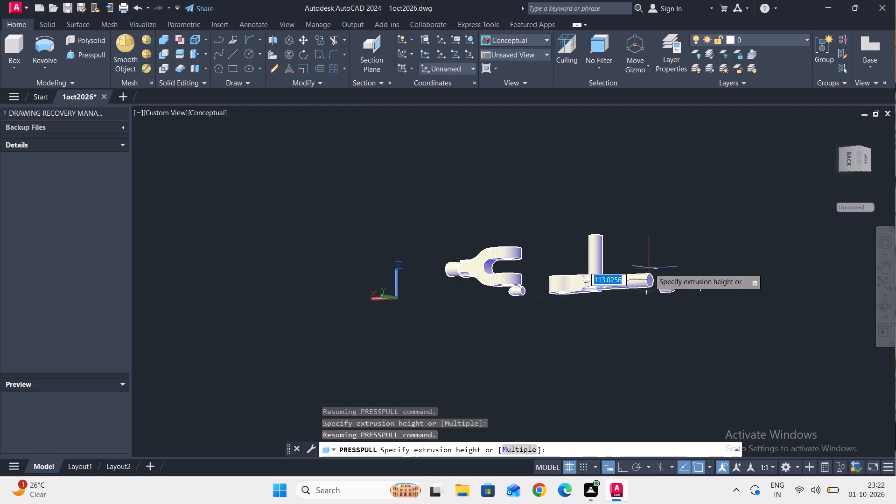
scroll(649, 268, up, 3)
scroll(592, 285, up, 3)
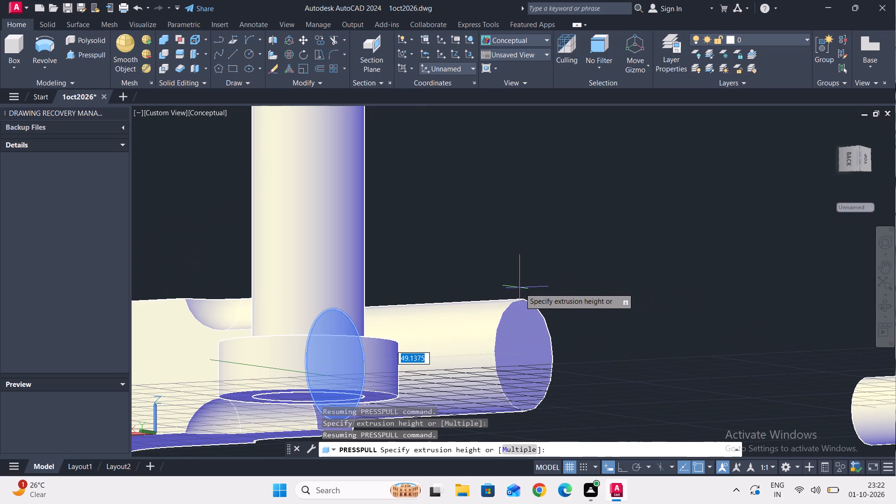
text(30)
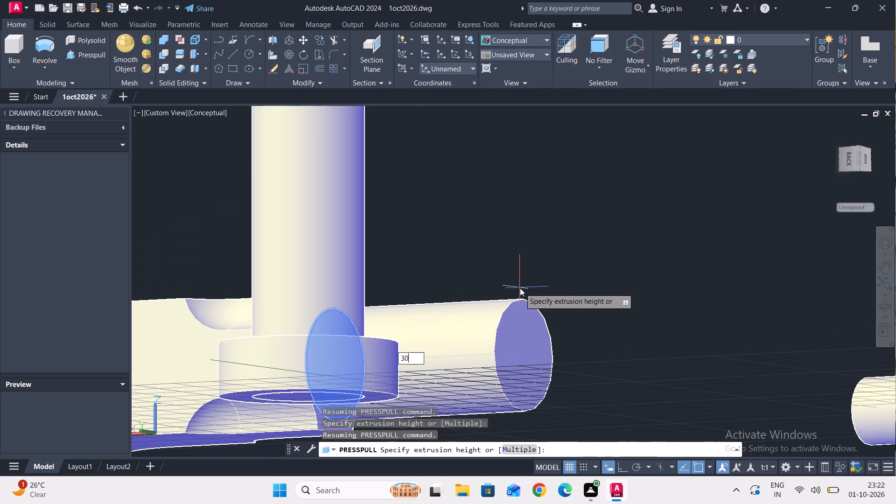
key(Return)
scroll(512, 311, down, 1)
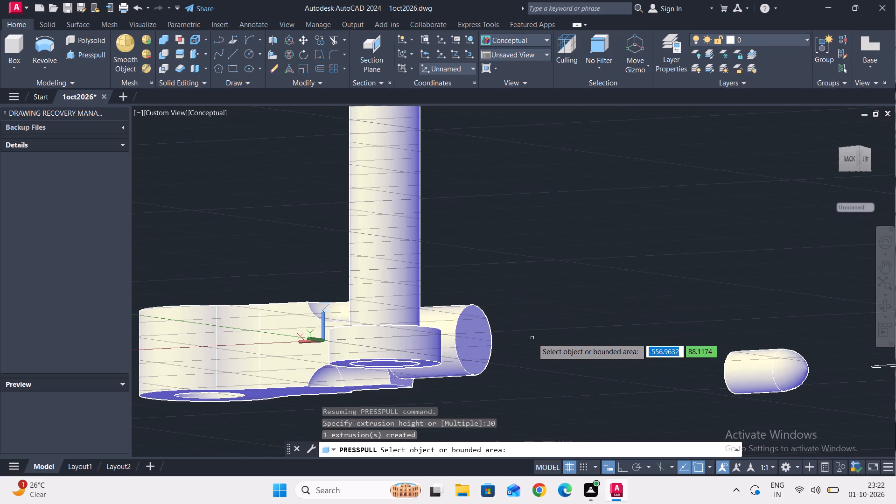
key(Escape)
Erase the leftover round-nosed cutter beyond the eye end's shank together with the profile linework beside it.
shift+middle_drag(566, 297, 504, 349)
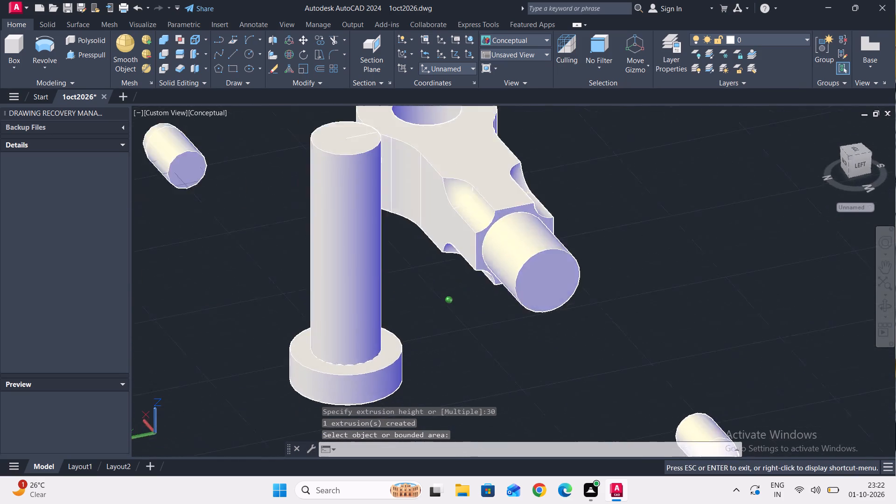
shift+middle_drag(504, 349, 594, 315)
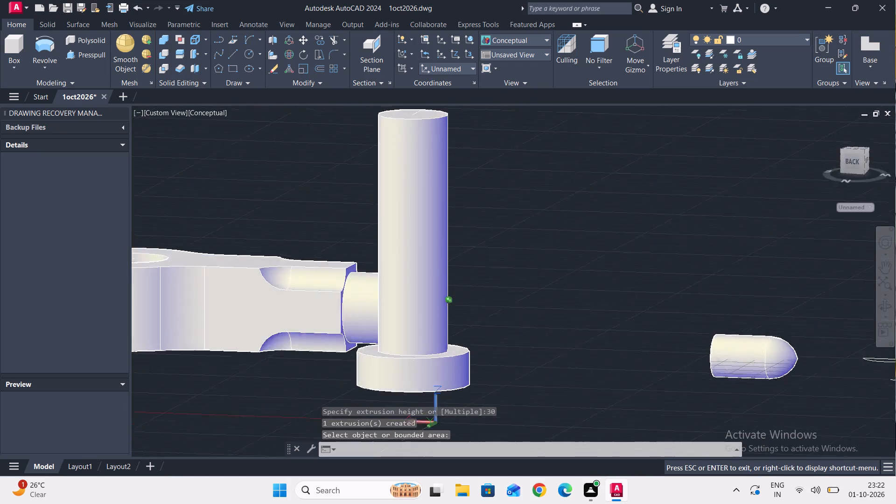
shift+middle_drag(594, 315, 582, 305)
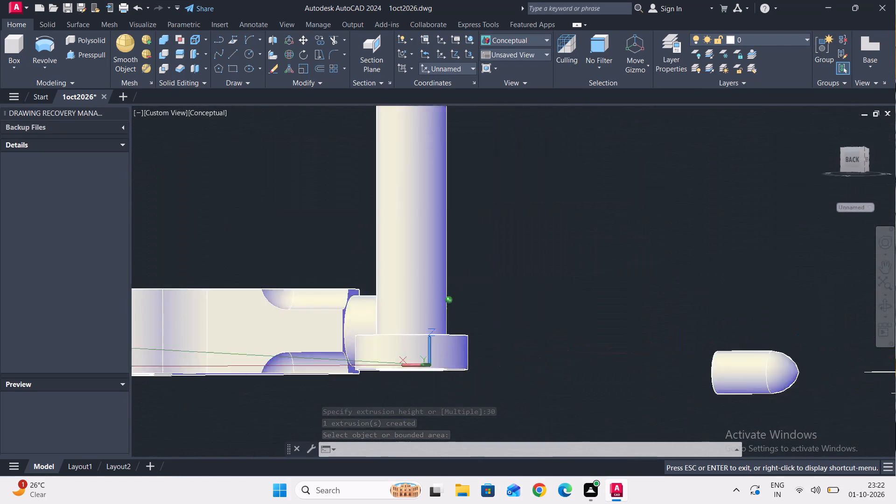
shift+middle_drag(582, 305, 314, 306)
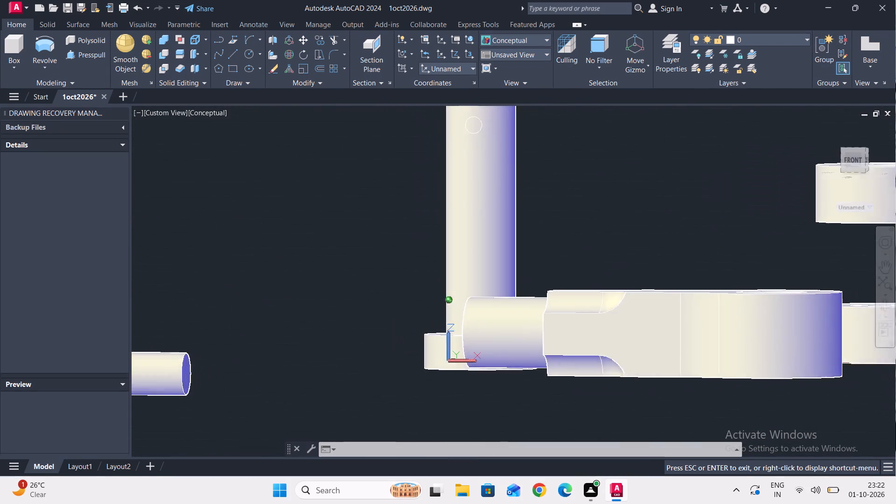
shift+middle_drag(314, 306, 451, 313)
scroll(451, 313, down, 4)
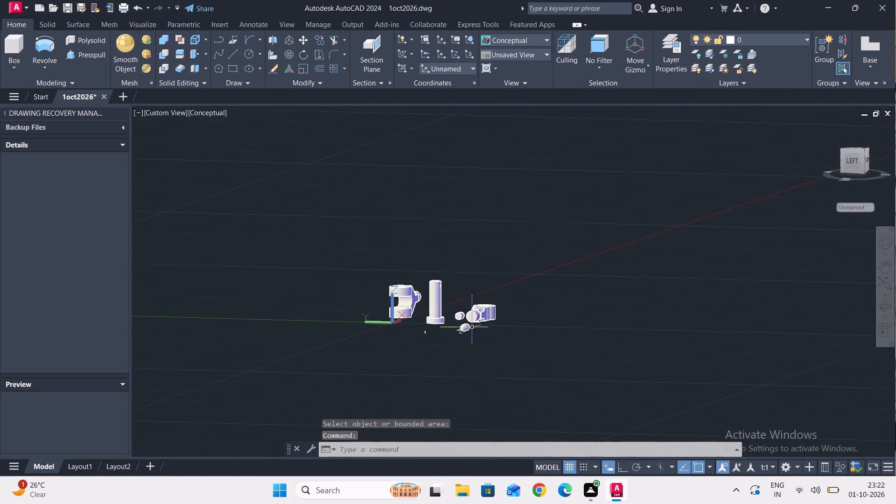
middle_drag(505, 256, 504, 286)
middle_drag(511, 317, 511, 312)
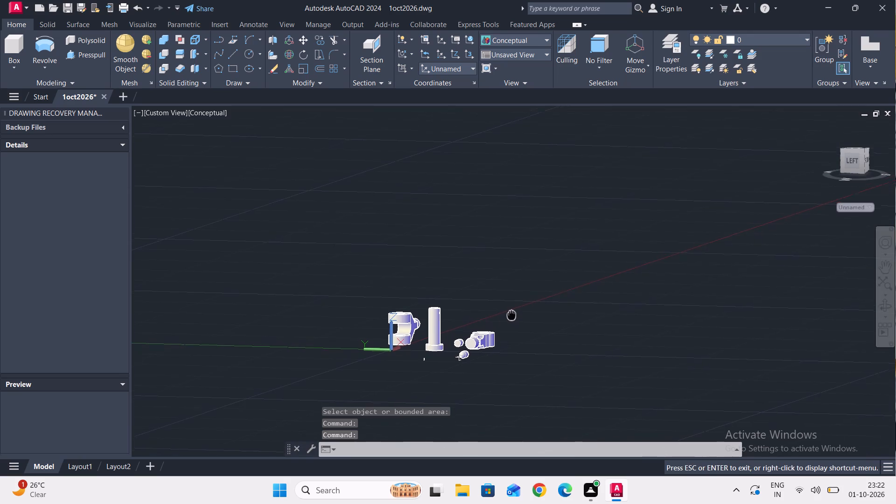
middle_drag(511, 312, 506, 278)
shift+middle_drag(484, 262, 485, 310)
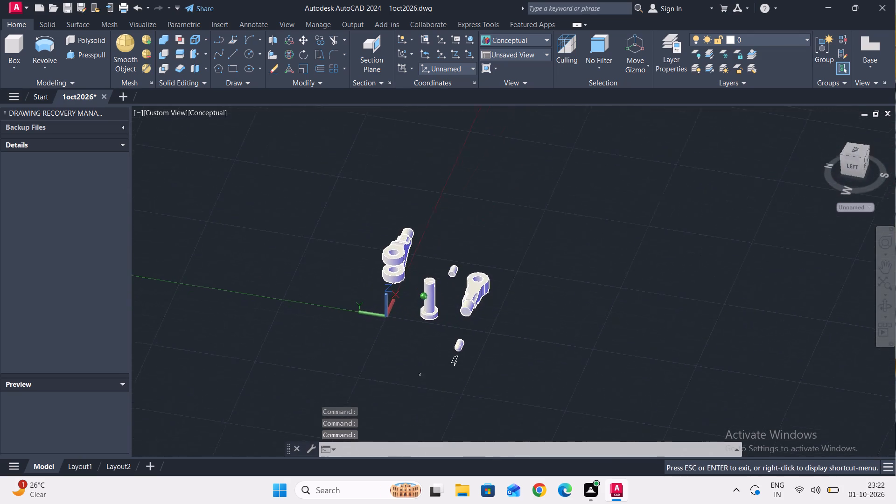
shift+middle_drag(485, 310, 488, 342)
scroll(467, 403, up, 2)
click(478, 369)
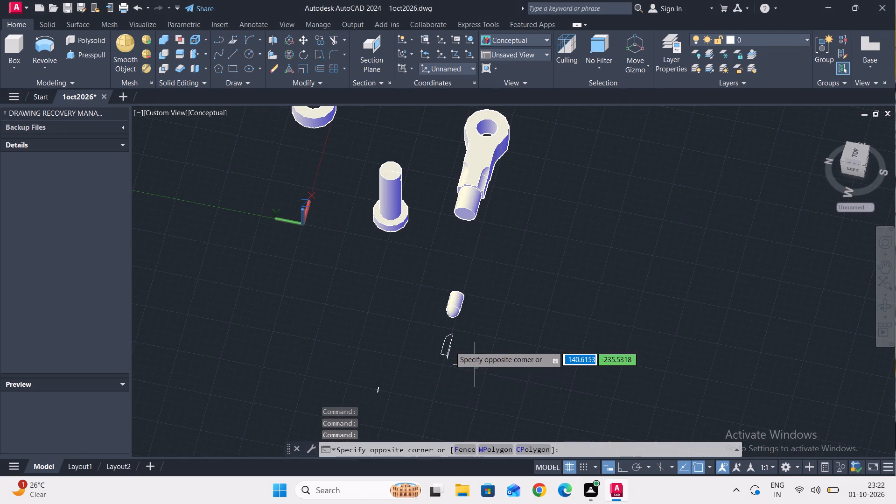
double_click(420, 312)
key(Delete)
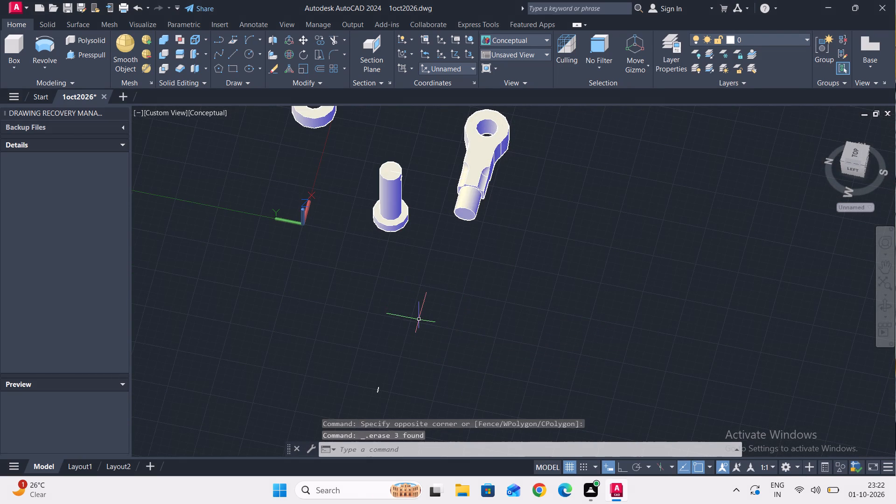
Erase the short stray line lying on its own beyond the pin and eye end.
scroll(421, 322, down, 2)
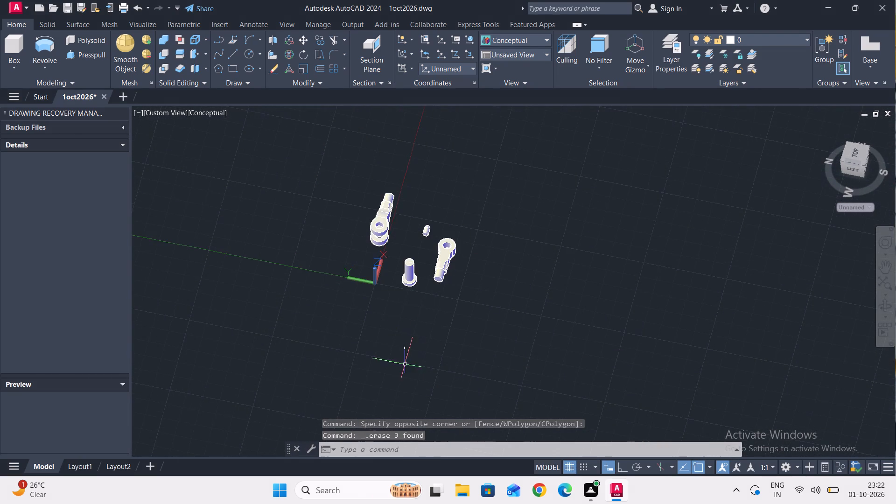
scroll(406, 363, up, 3)
drag(411, 349, 401, 340)
click(372, 318)
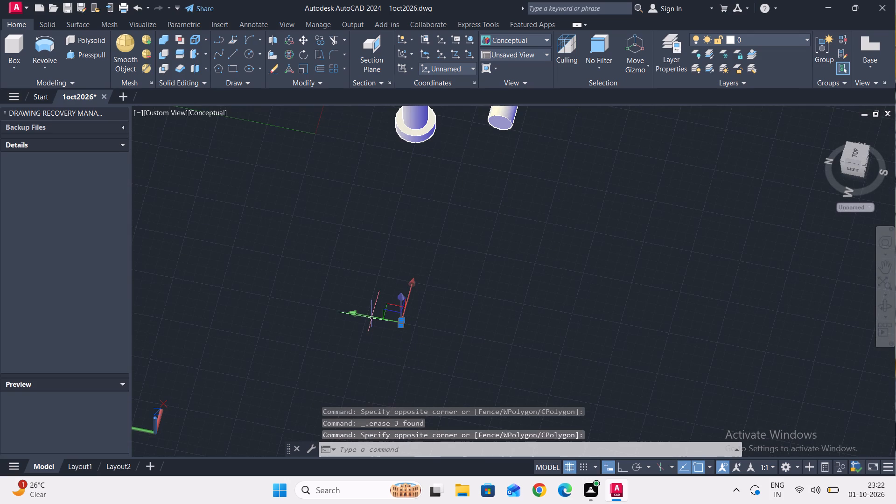
key(Delete)
Erase the remaining round-nosed cutter solid lying between the fork and the eye end.
scroll(375, 317, down, 3)
scroll(409, 245, up, 6)
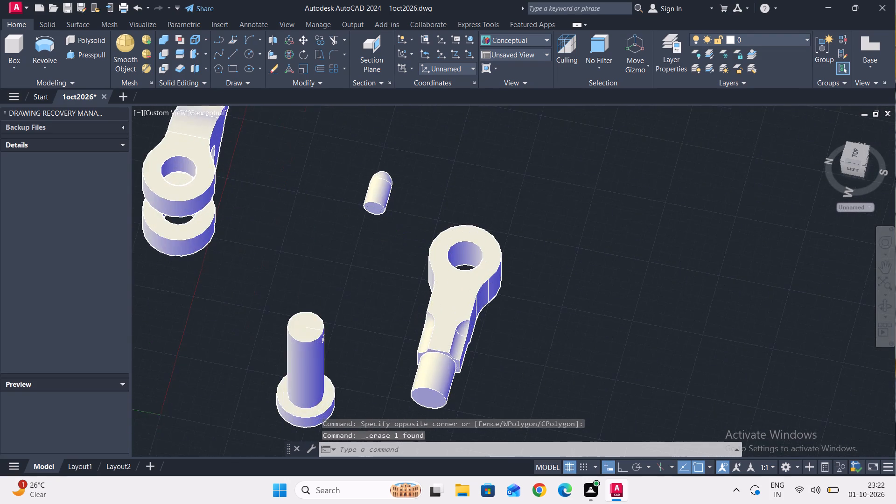
drag(412, 229, 402, 216)
click(299, 144)
key(Delete)
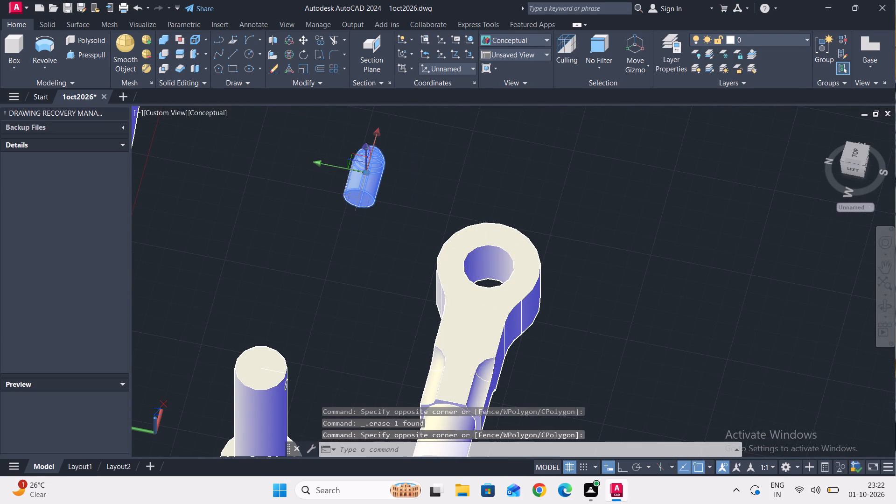
Examine the eye end, fork and pin from several angles, including the small circle near the pin's upper end.
scroll(311, 146, down, 2)
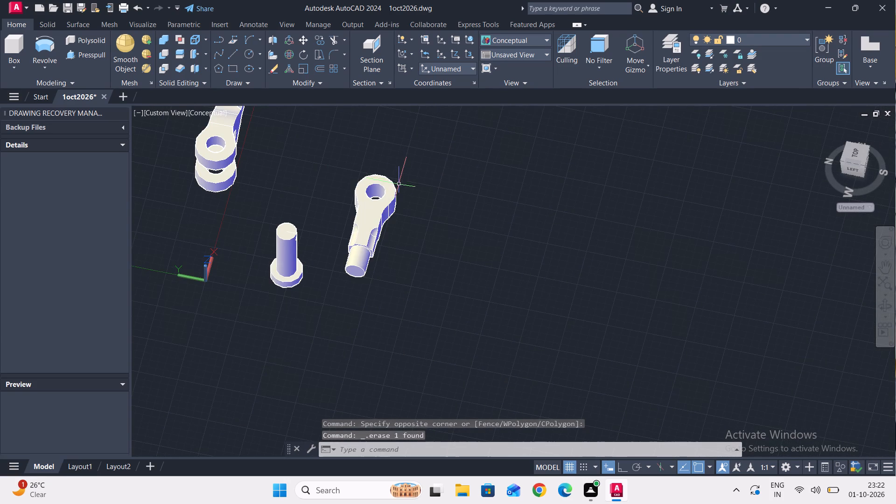
scroll(399, 191, up, 1)
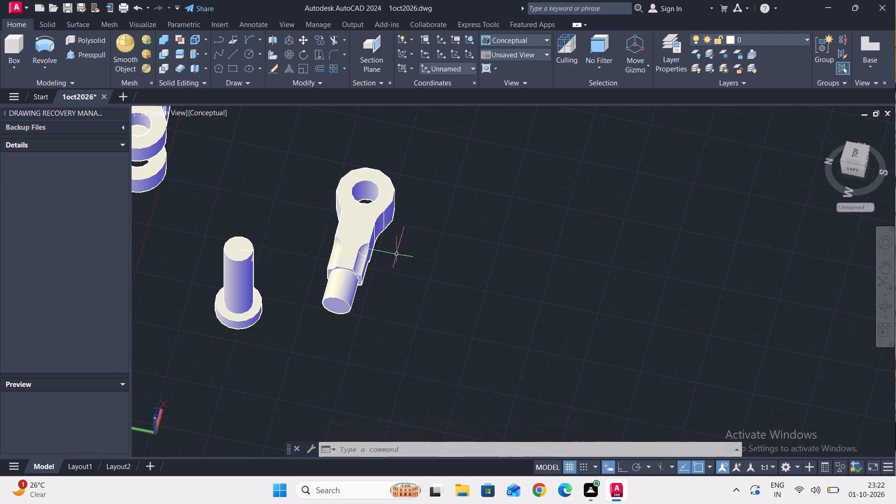
scroll(403, 263, down, 1)
scroll(266, 247, up, 2)
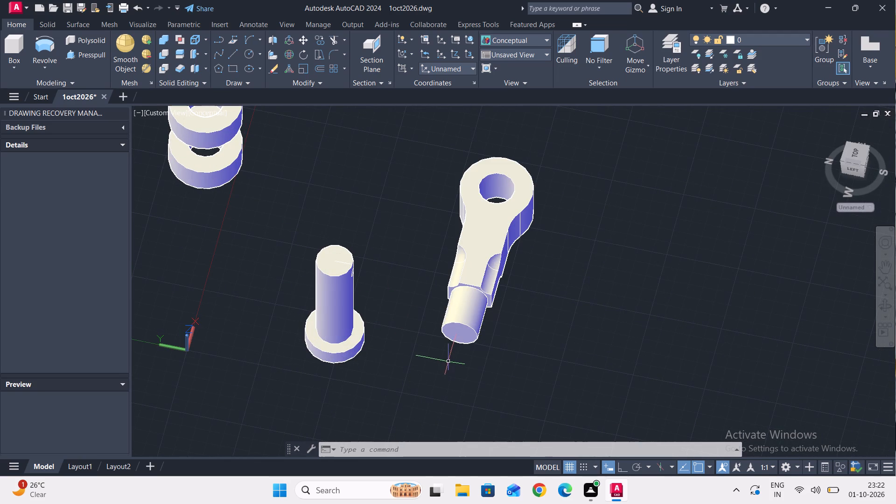
middle_drag(444, 367, 428, 331)
middle_drag(382, 329, 382, 300)
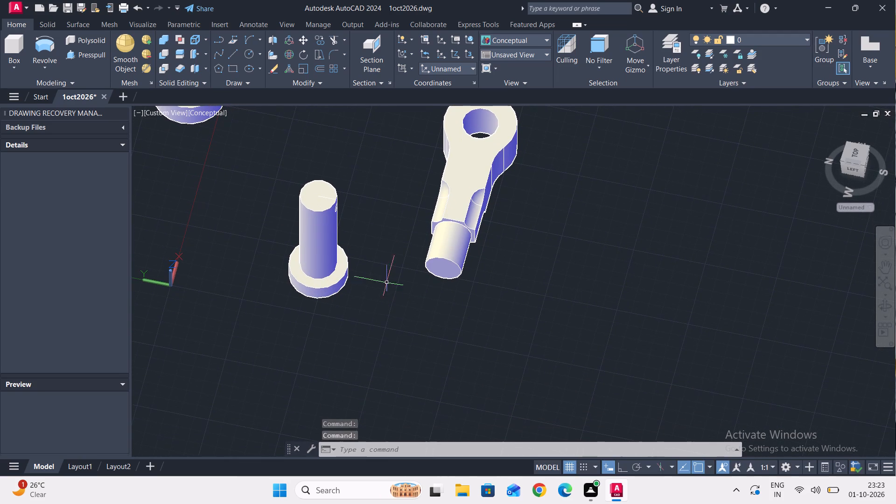
shift+middle_drag(392, 265, 317, 241)
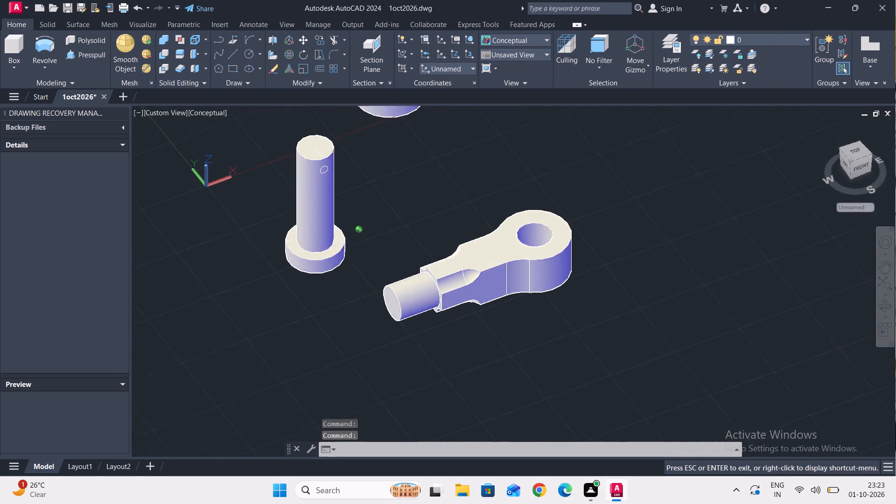
shift+middle_drag(317, 241, 435, 211)
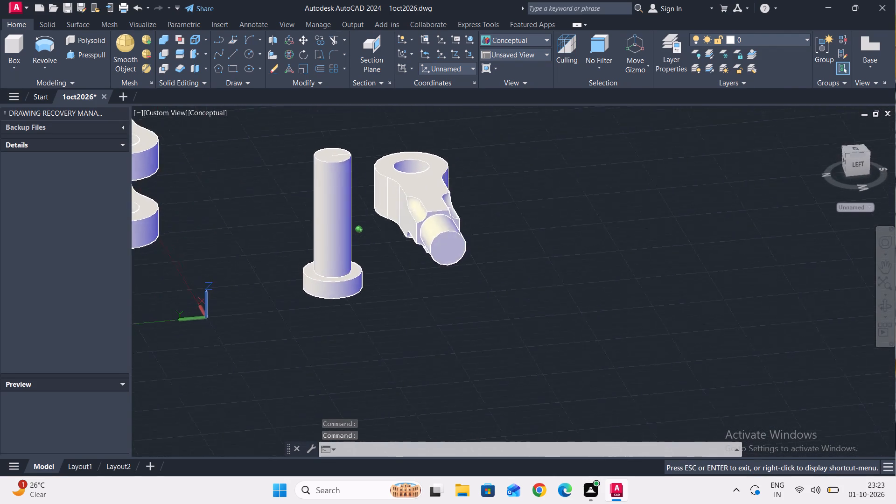
shift+middle_drag(435, 211, 339, 231)
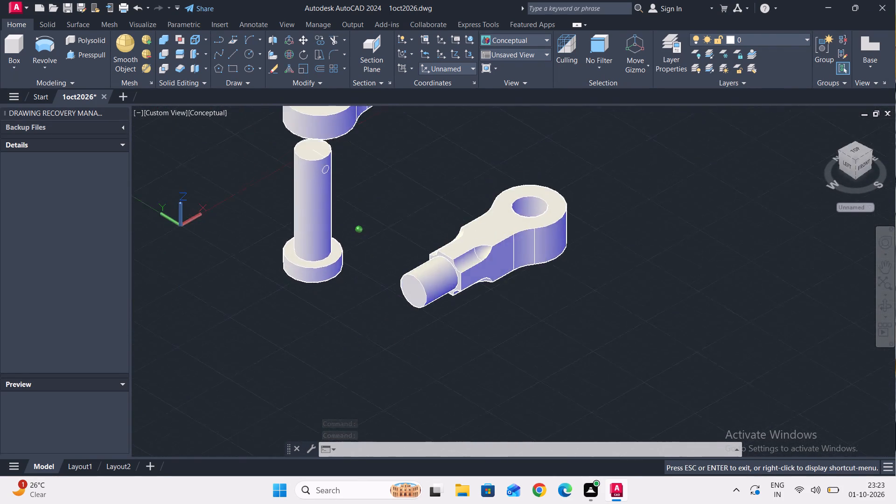
shift+middle_drag(339, 231, 319, 194)
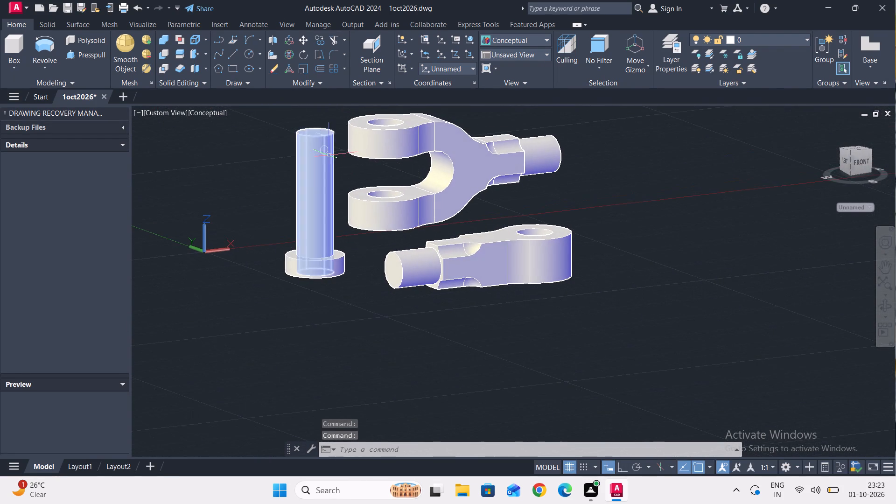
scroll(329, 154, up, 3)
key(Escape)
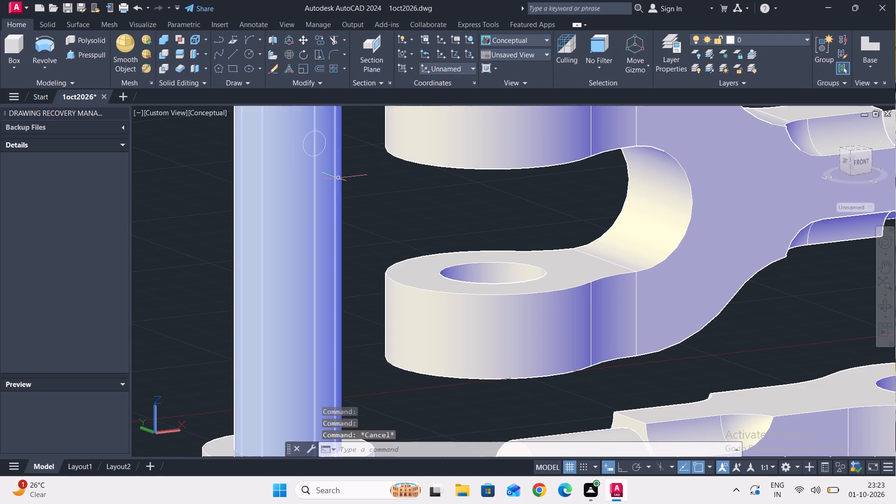
scroll(410, 226, down, 2)
scroll(390, 177, up, 2)
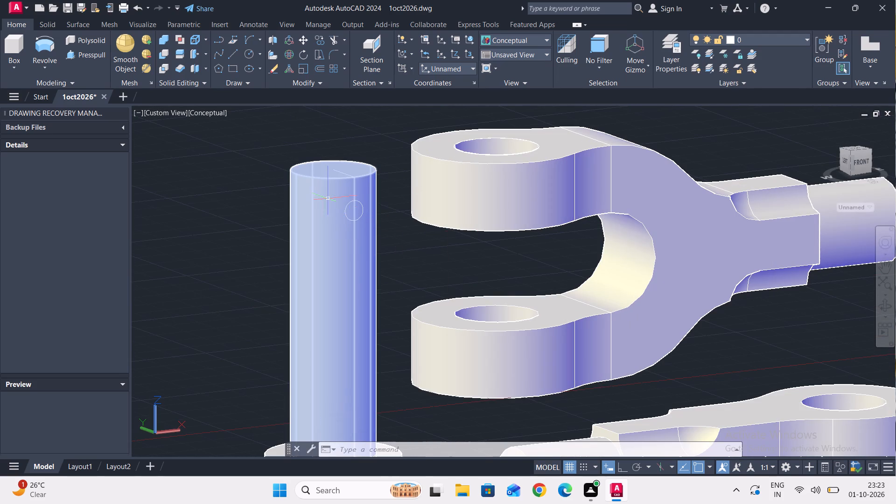
scroll(328, 199, up, 2)
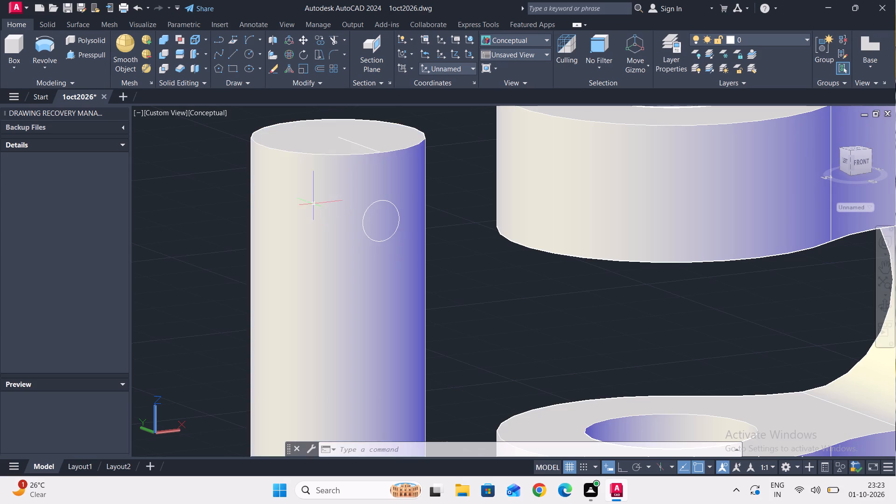
scroll(321, 211, down, 4)
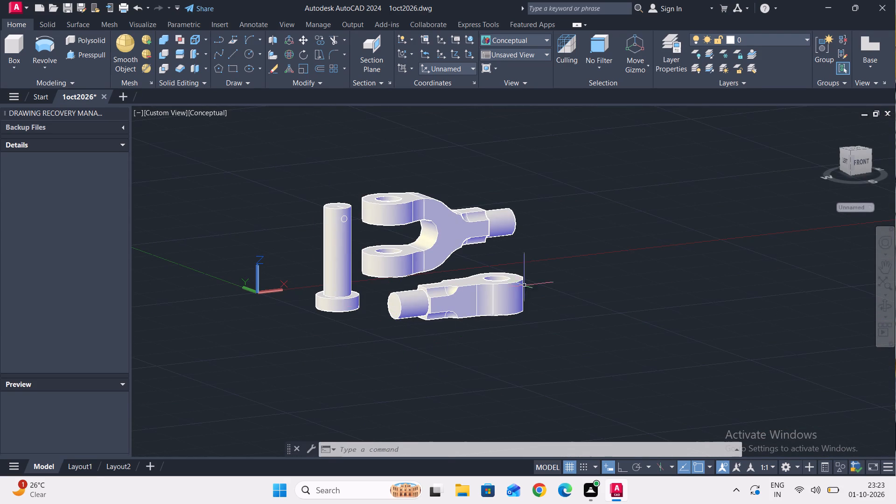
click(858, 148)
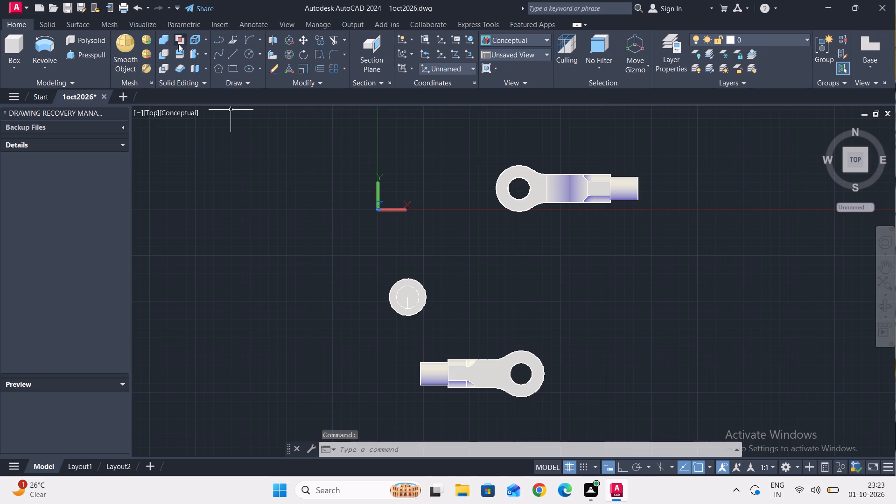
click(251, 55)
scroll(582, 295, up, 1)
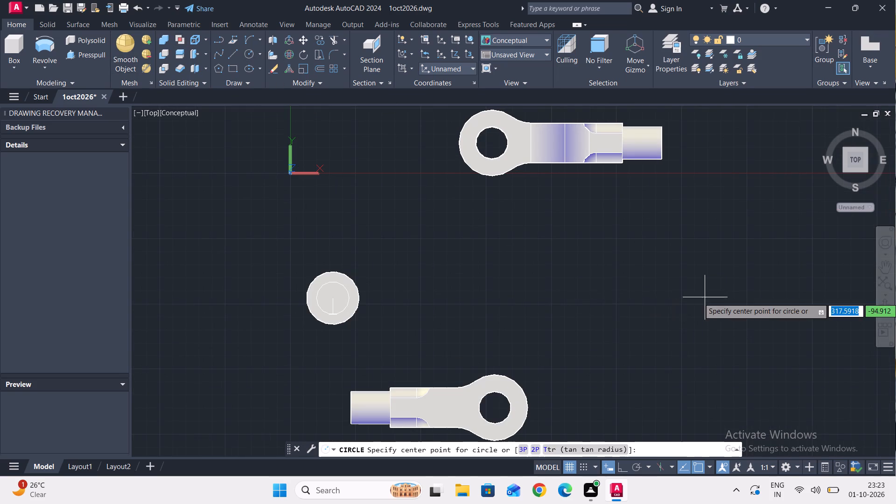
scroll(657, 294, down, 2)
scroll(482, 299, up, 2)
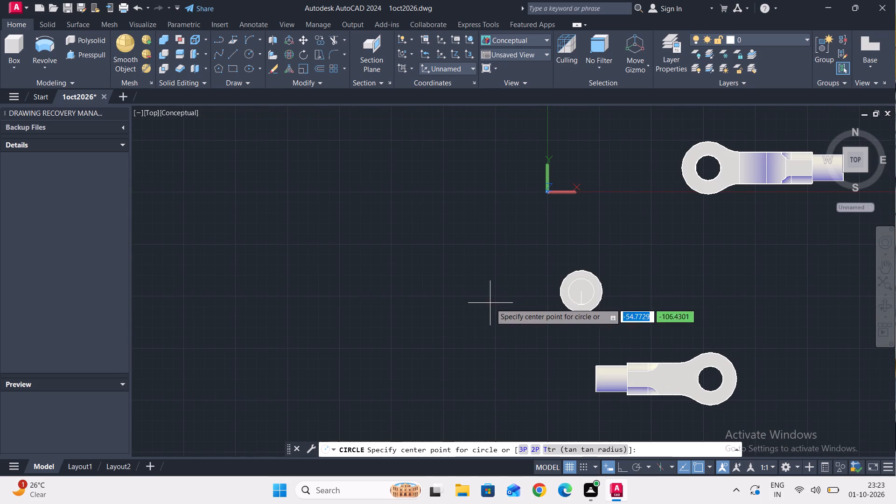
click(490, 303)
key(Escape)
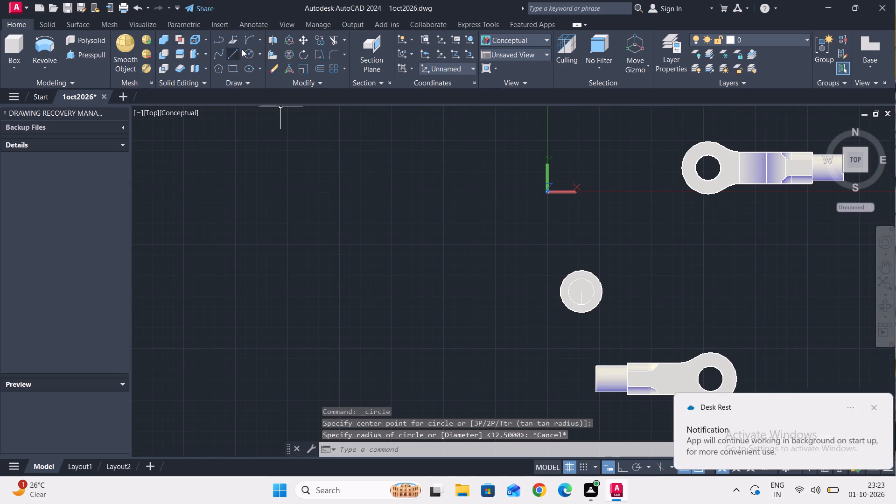
In the top view, draw a circle of radius 20 in the empty area on the negative X side of the pin.
click(252, 56)
click(392, 293)
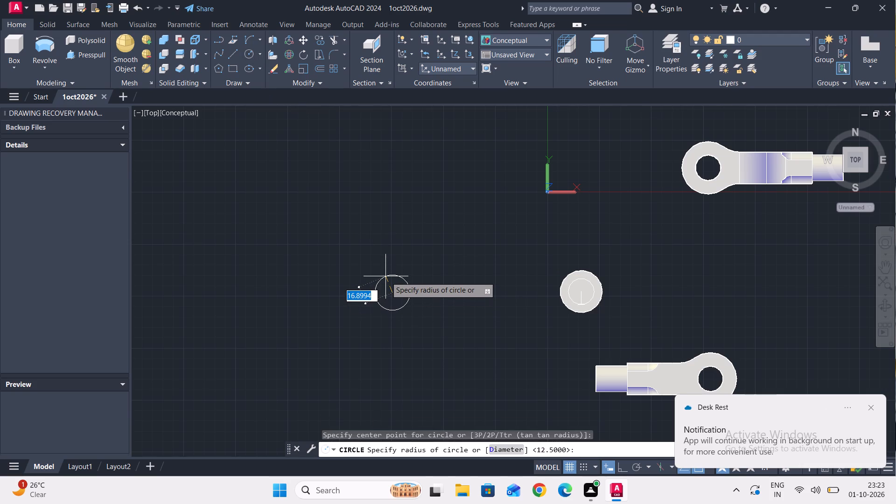
text(20)
key(Return)
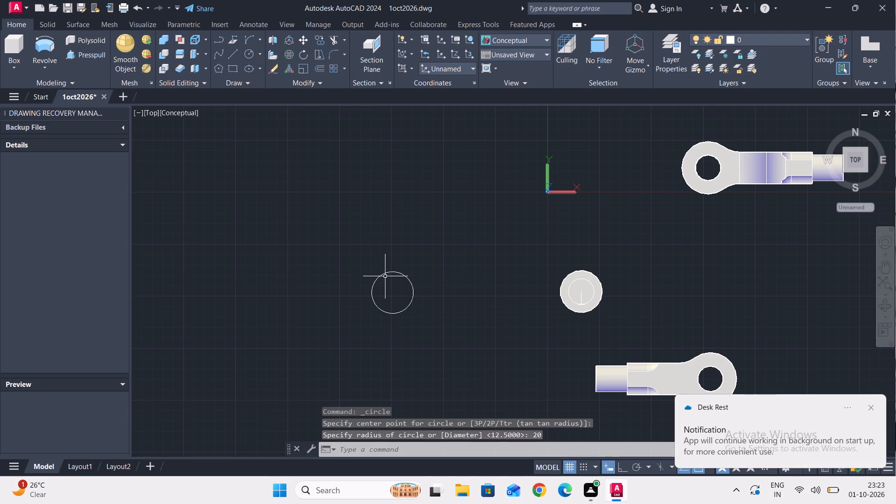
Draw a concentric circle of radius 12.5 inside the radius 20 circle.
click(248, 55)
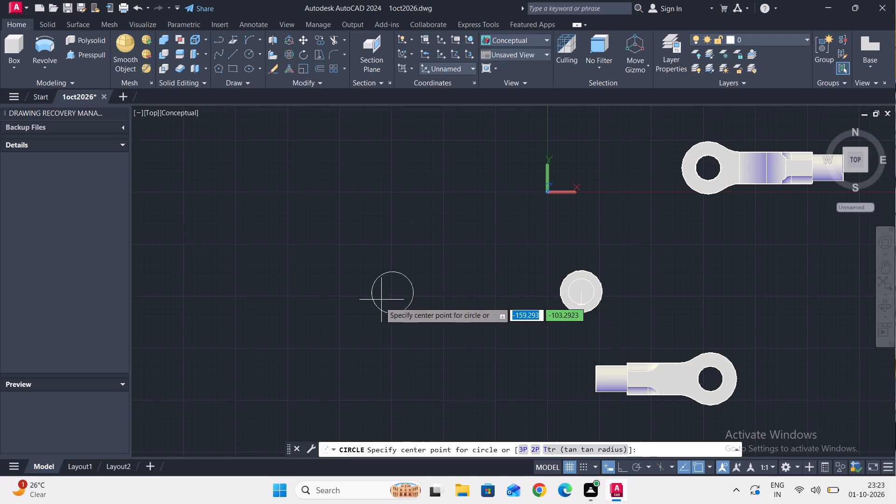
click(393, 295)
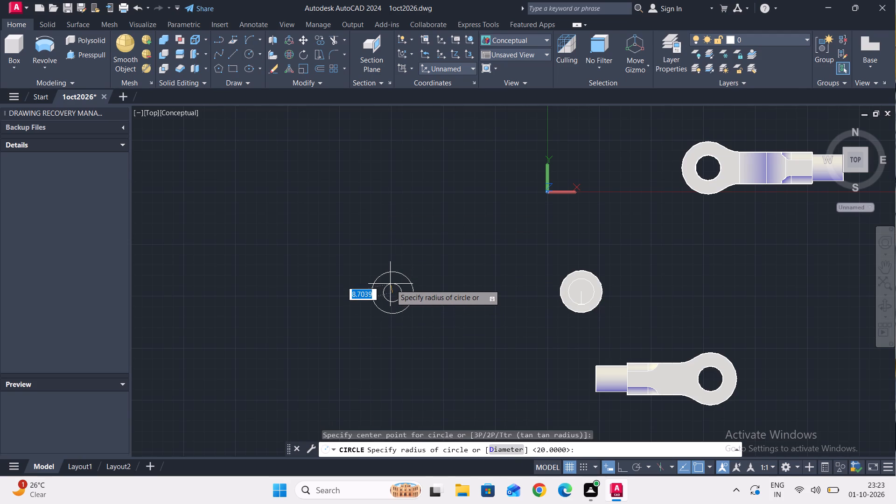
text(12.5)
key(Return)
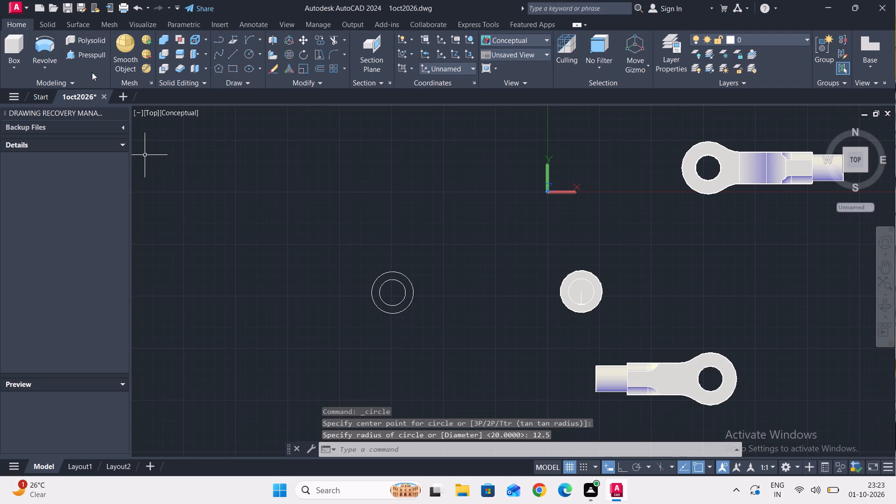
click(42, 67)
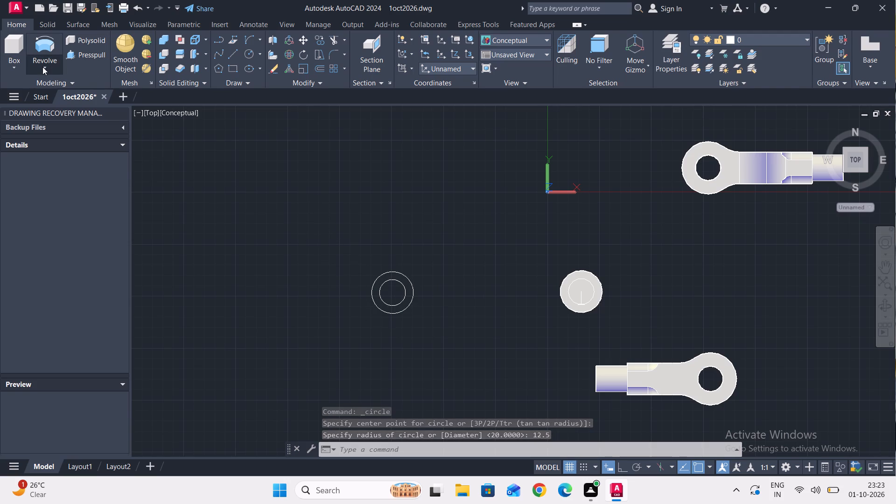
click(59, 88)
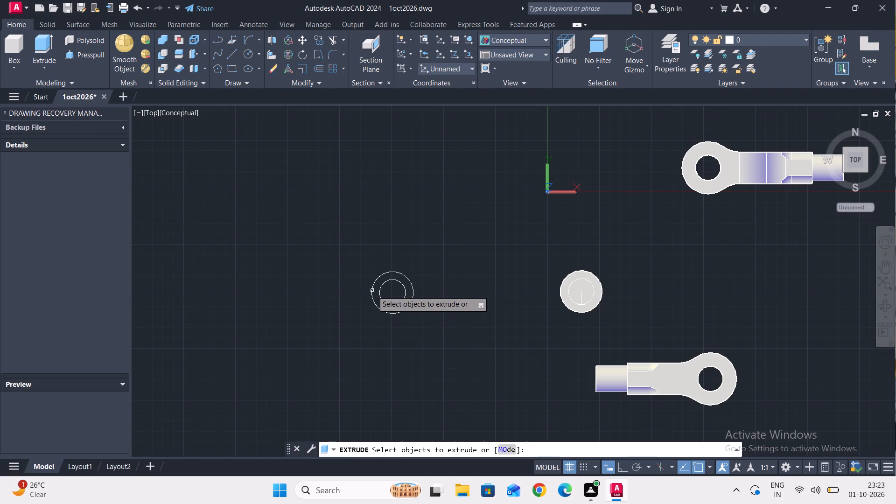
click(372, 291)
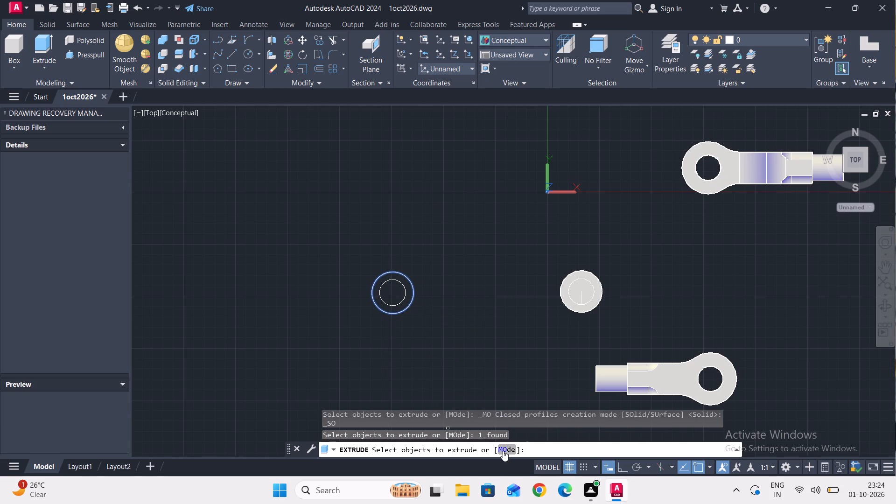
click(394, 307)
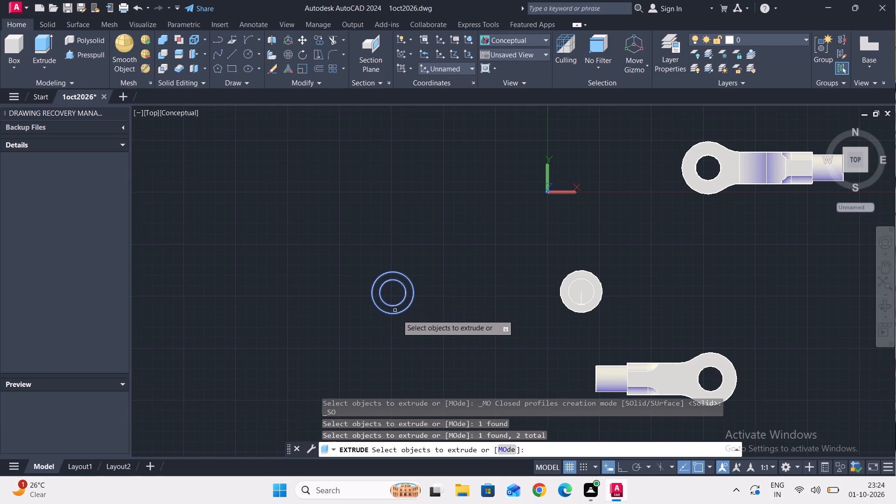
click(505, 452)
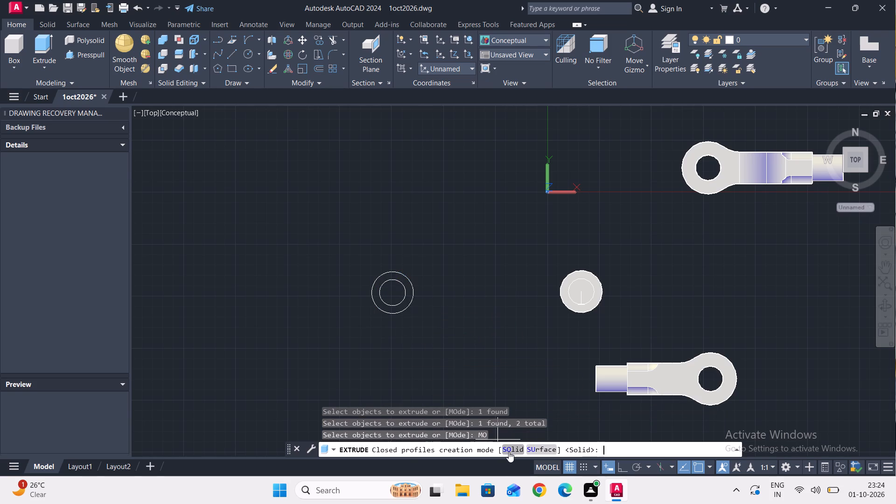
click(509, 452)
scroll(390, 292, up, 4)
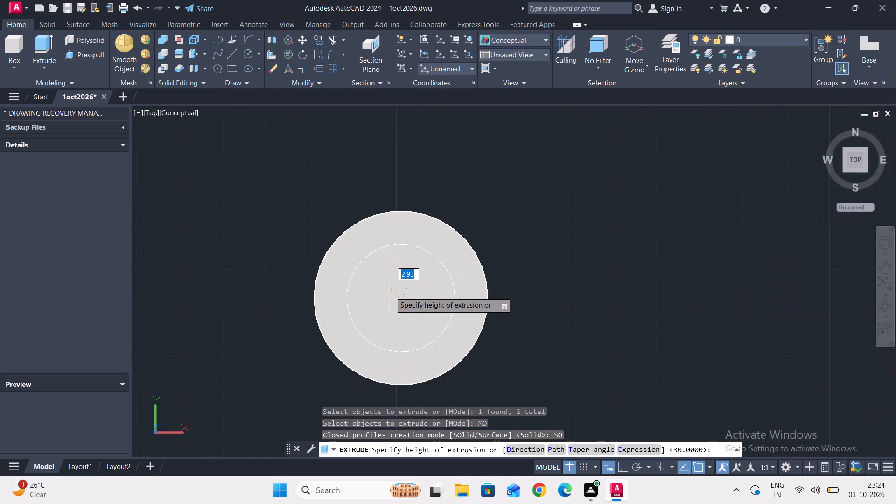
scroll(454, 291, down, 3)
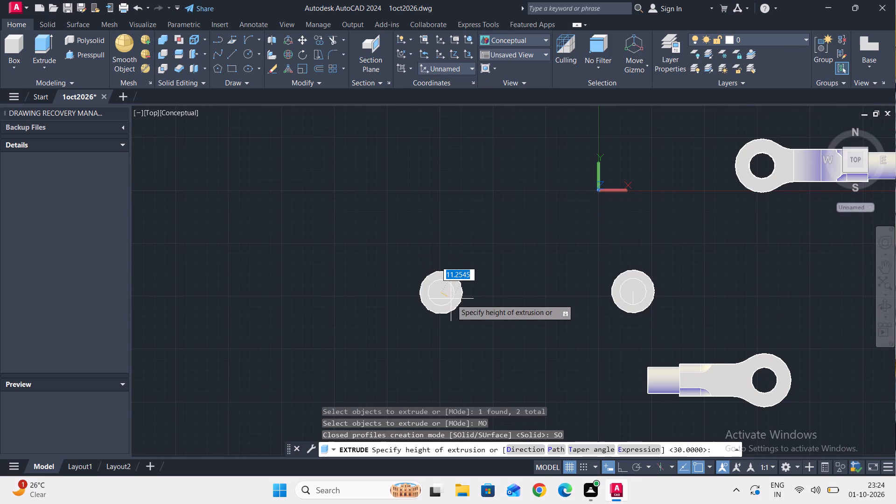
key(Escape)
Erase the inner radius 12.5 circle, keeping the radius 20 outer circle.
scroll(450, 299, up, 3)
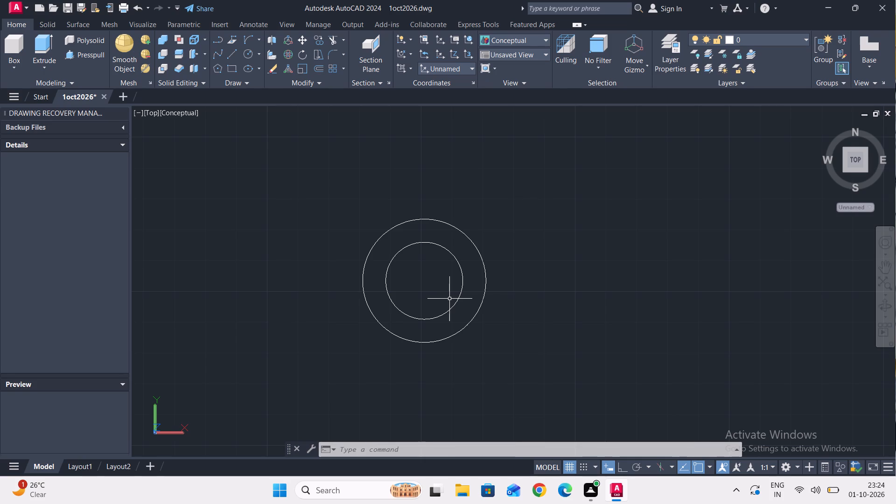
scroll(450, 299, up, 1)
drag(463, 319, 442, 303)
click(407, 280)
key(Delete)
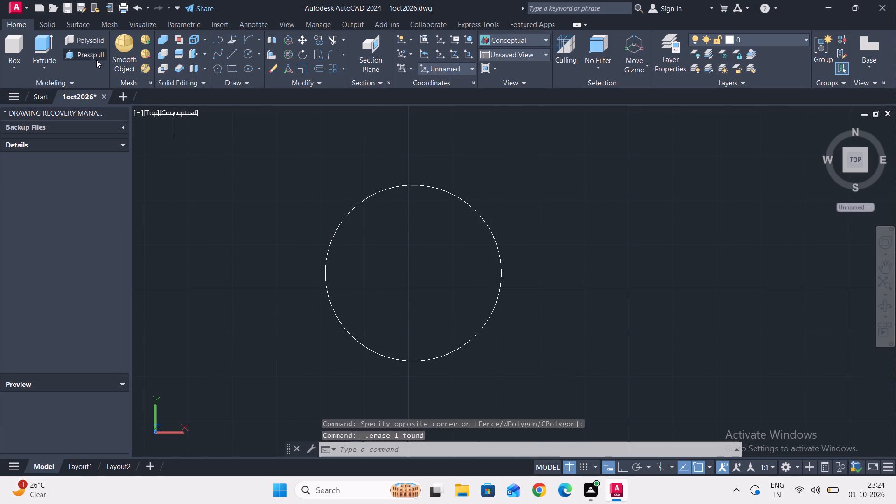
Extrude the radius 20 circle as a solid to a height of 12, forming a disc beside the pin.
click(50, 46)
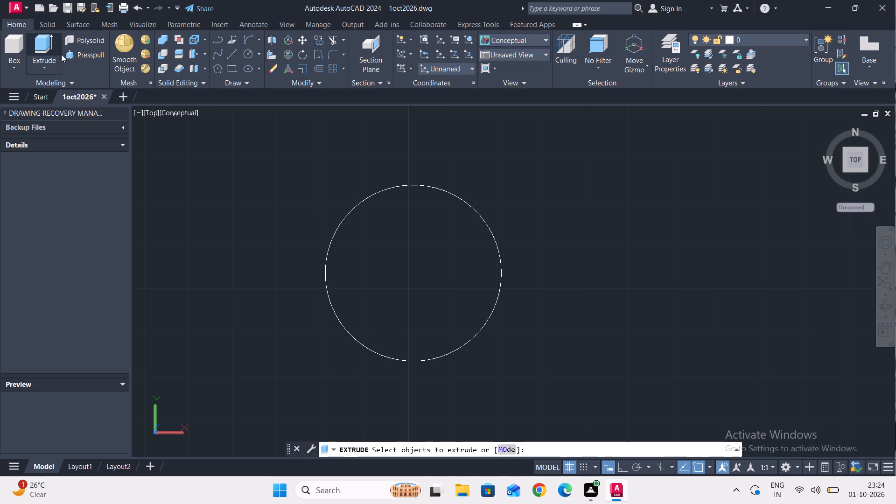
click(337, 231)
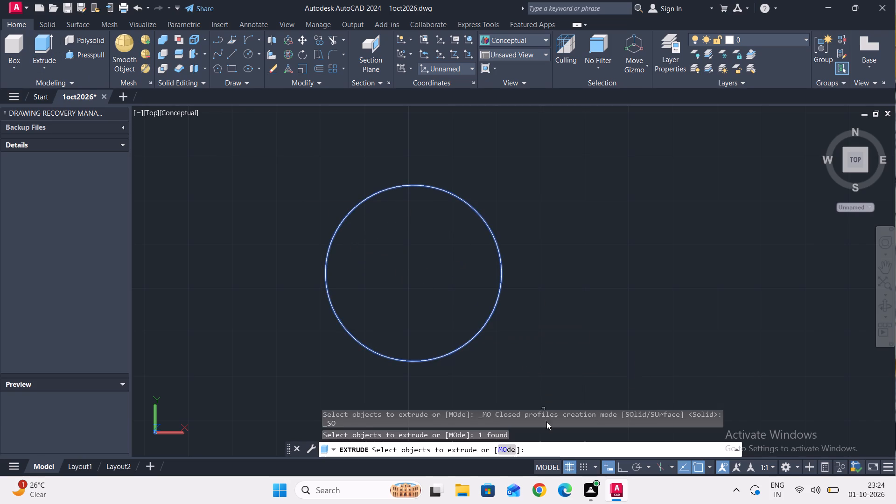
click(505, 451)
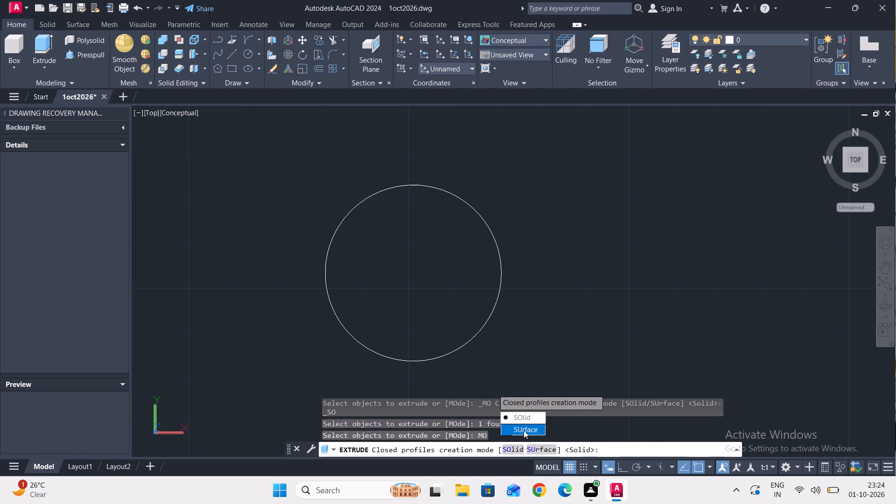
drag(522, 417, 493, 384)
scroll(416, 326, down, 2)
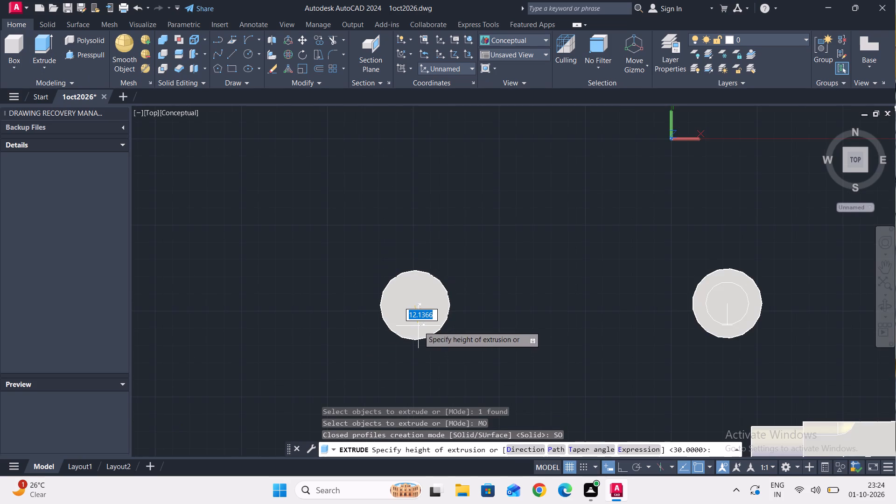
ctrl+middle_drag(419, 326, 433, 312)
ctrl+middle_drag(425, 320, 434, 308)
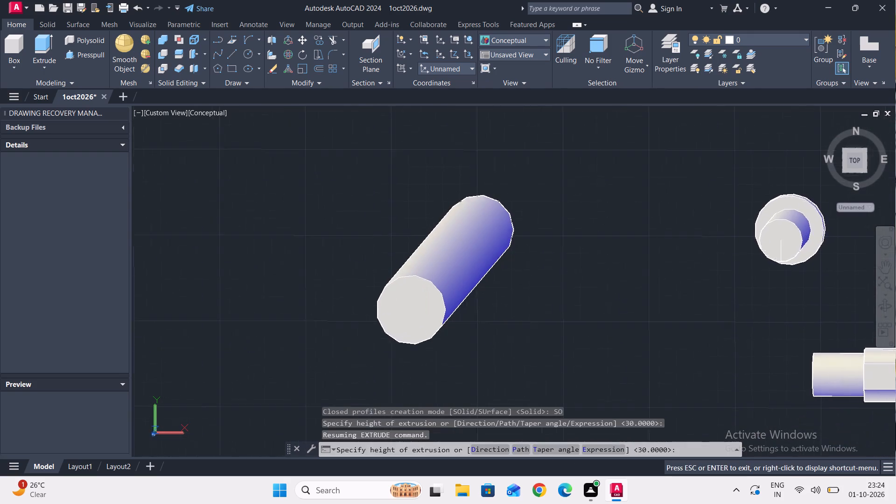
ctrl+middle_drag(434, 308, 402, 330)
ctrl+scroll(379, 404, down, 1)
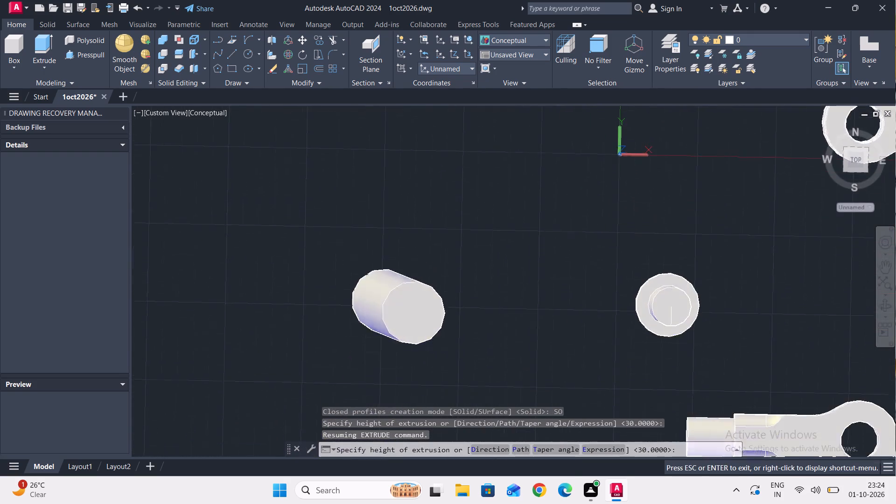
ctrl+middle_drag(402, 330, 401, 320)
ctrl+scroll(402, 326, down, 2)
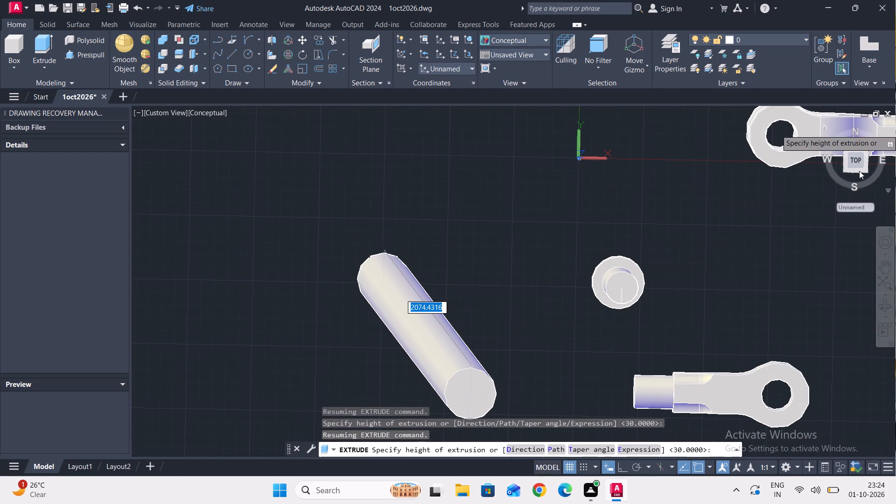
click(845, 170)
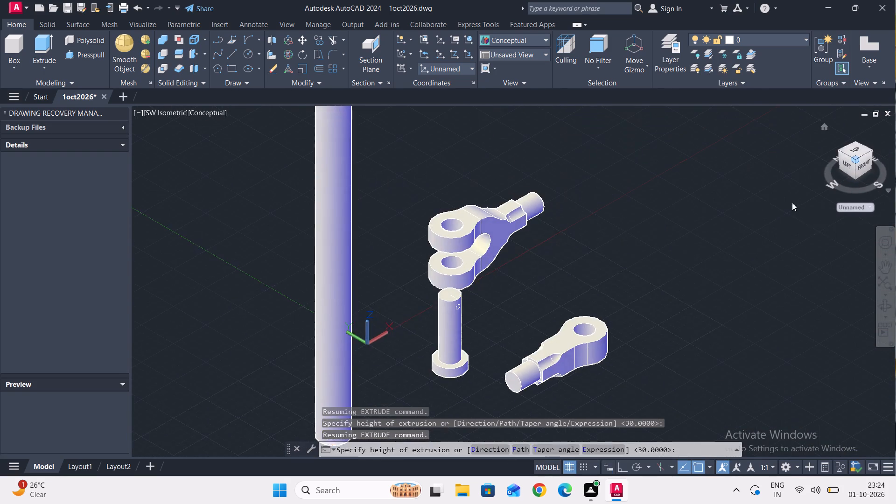
scroll(473, 235, down, 3)
scroll(431, 290, up, 4)
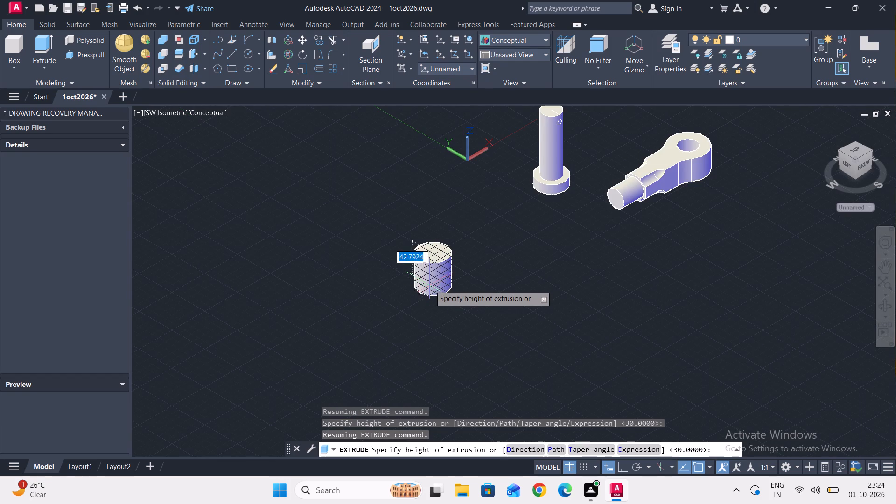
scroll(447, 278, up, 3)
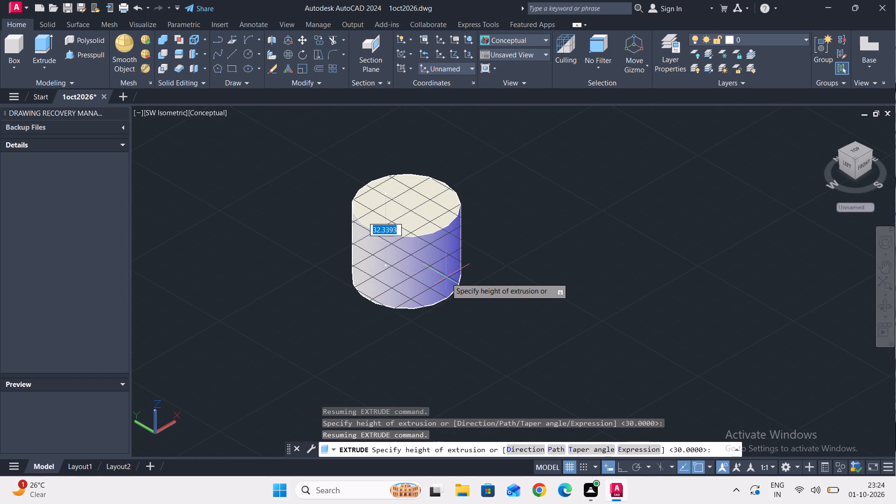
text(12)
key(Return)
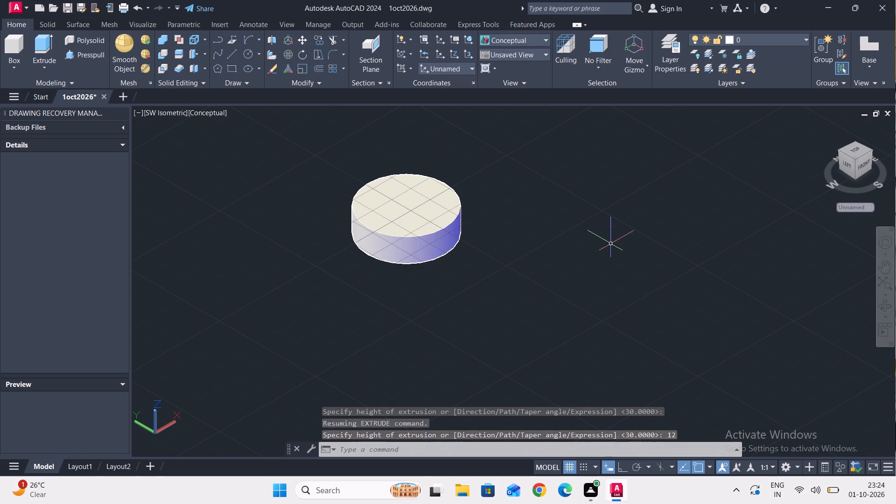
In the top view, draw a circle of radius 12.5 concentric with the radius 20 disc, on its face.
scroll(609, 241, down, 1)
click(856, 151)
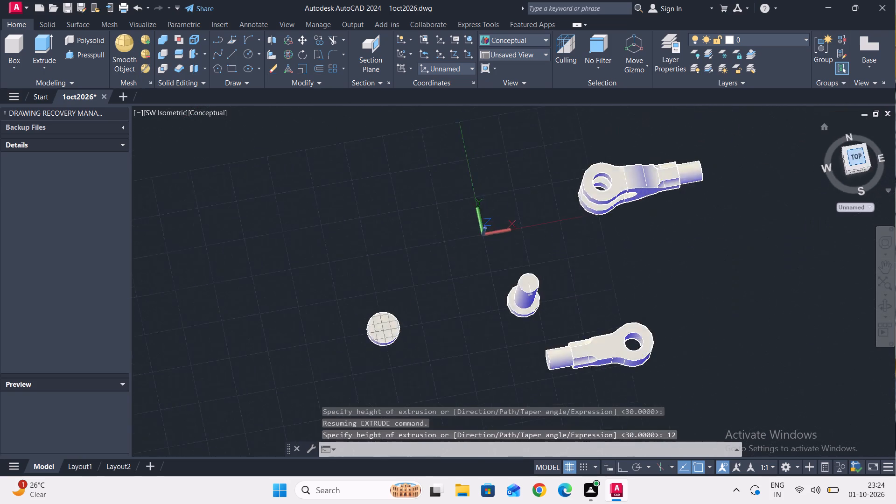
scroll(382, 282, up, 3)
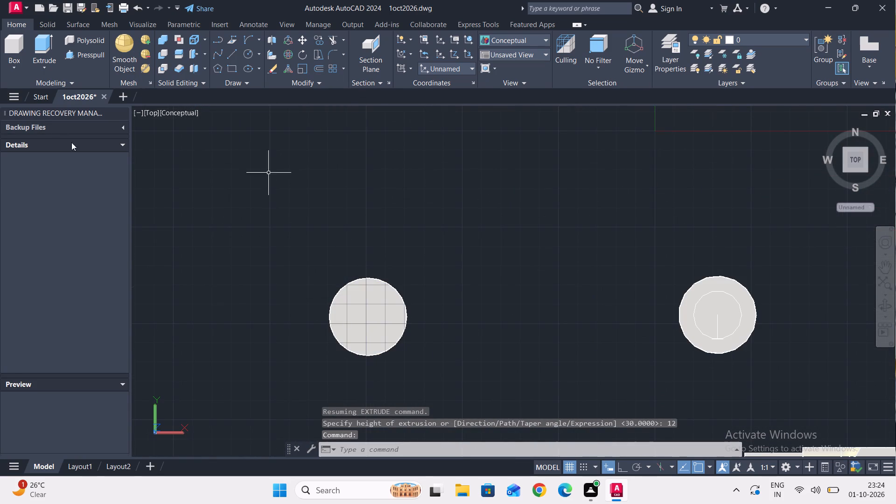
click(251, 57)
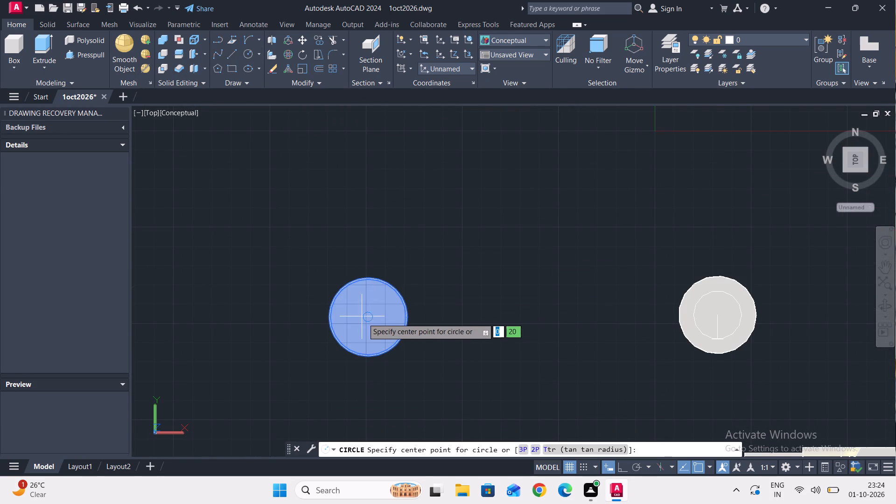
scroll(370, 328, up, 3)
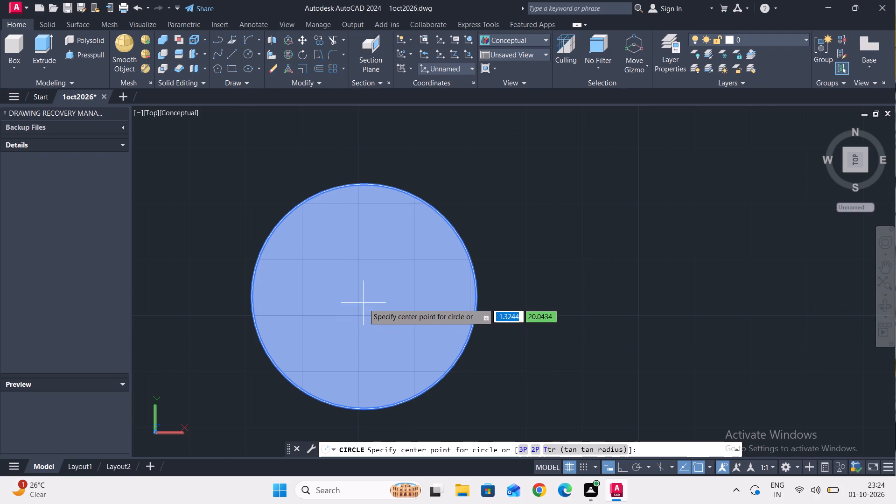
click(365, 298)
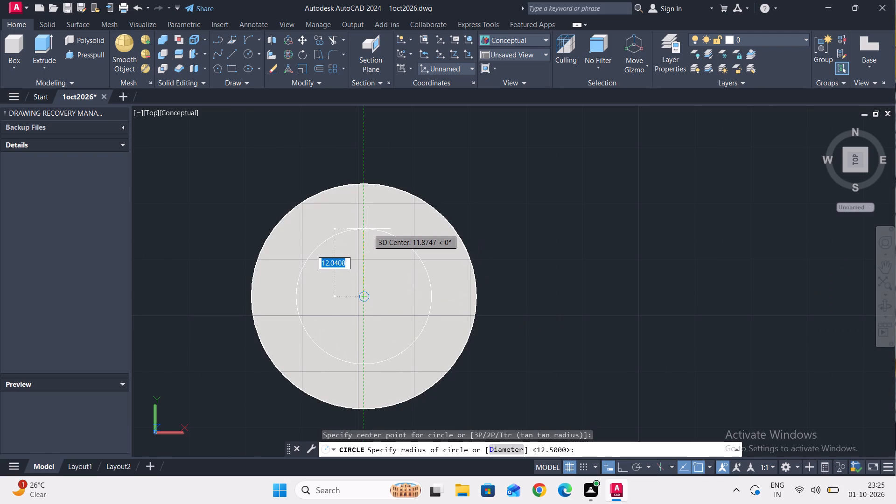
text(12.5)
key(Return)
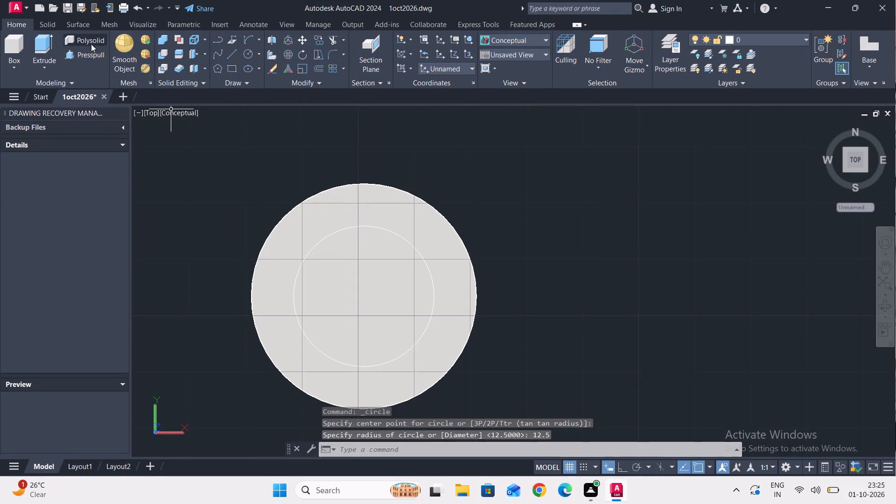
Extrude the radius 12.5 circle as a solid to a height of 85, forming a shaft on the disc.
click(37, 37)
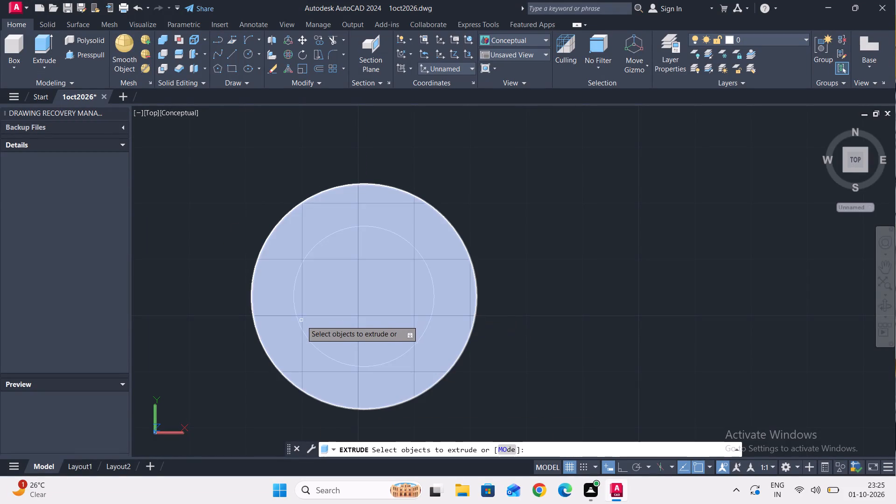
scroll(301, 331, up, 3)
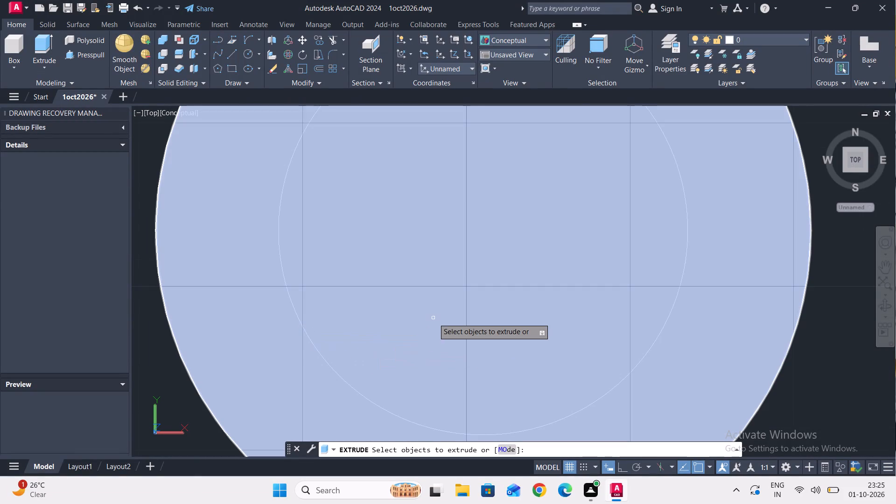
shift+middle_drag(433, 317, 333, 378)
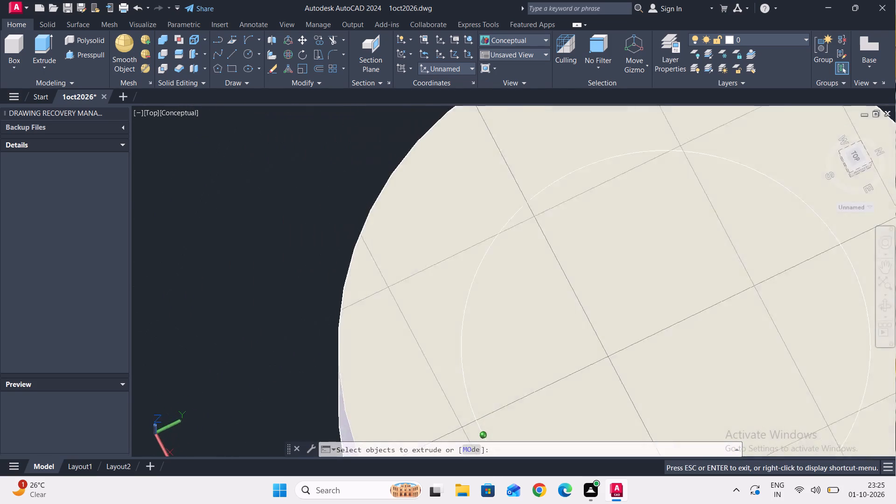
shift+middle_drag(333, 378, 450, 288)
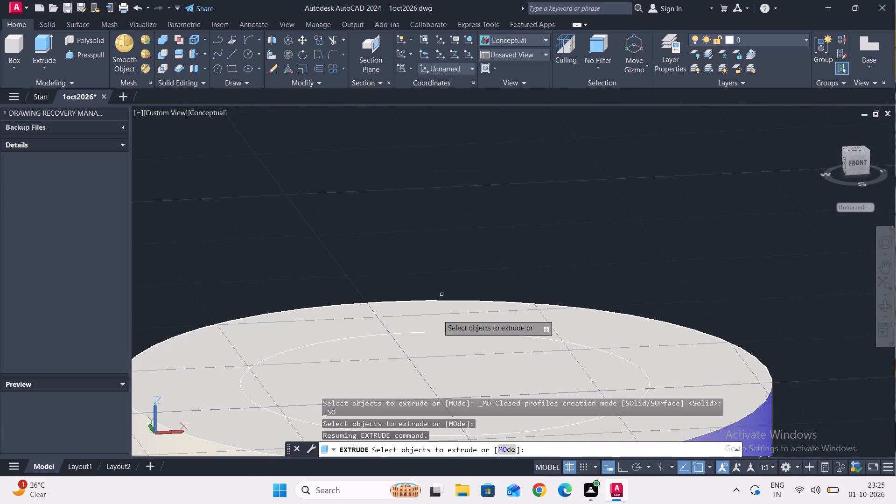
click(248, 396)
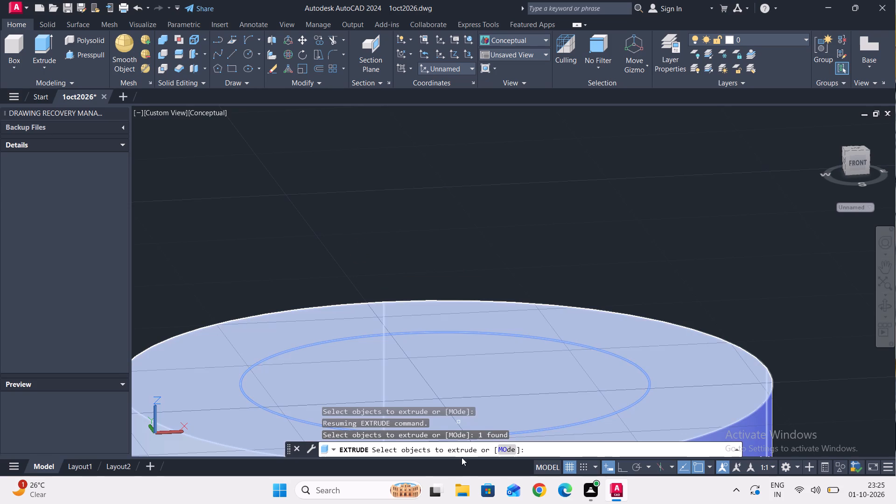
click(504, 448)
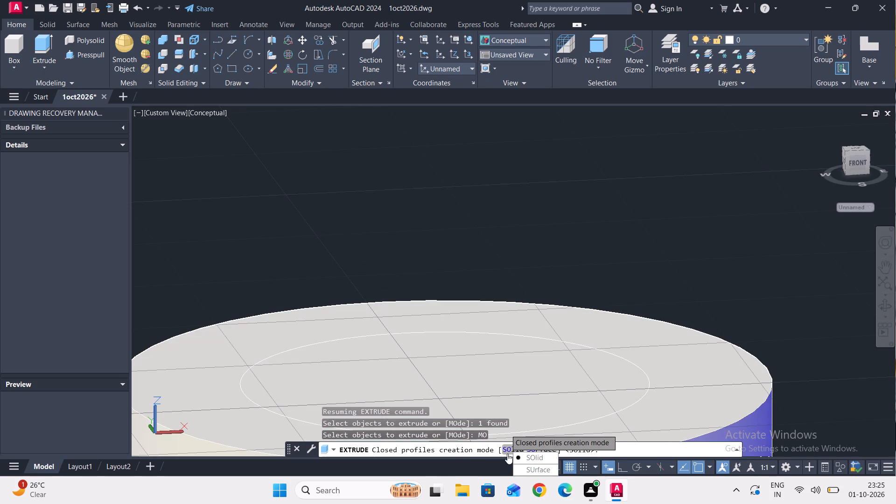
click(508, 453)
scroll(459, 248, down, 4)
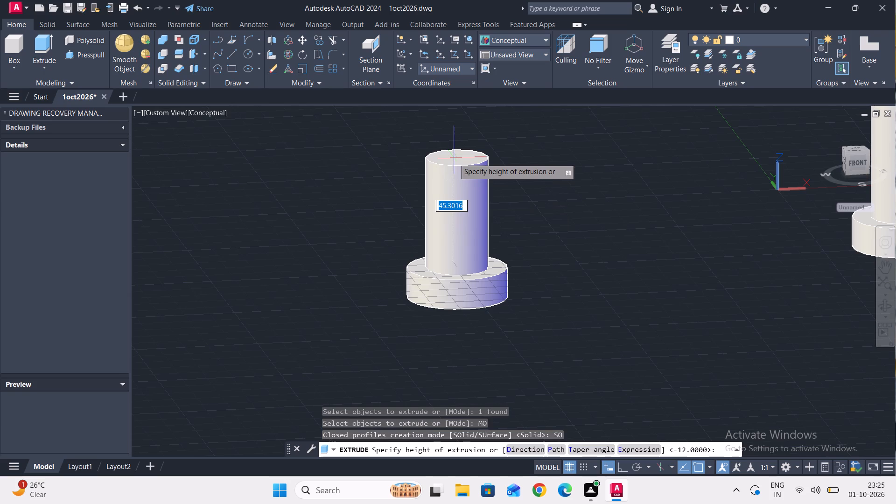
text(85)
key(Return)
With Ortho on, draw a line on the new shaft's top face from its centre to the edge on the negative Y side.
scroll(495, 200, down, 2)
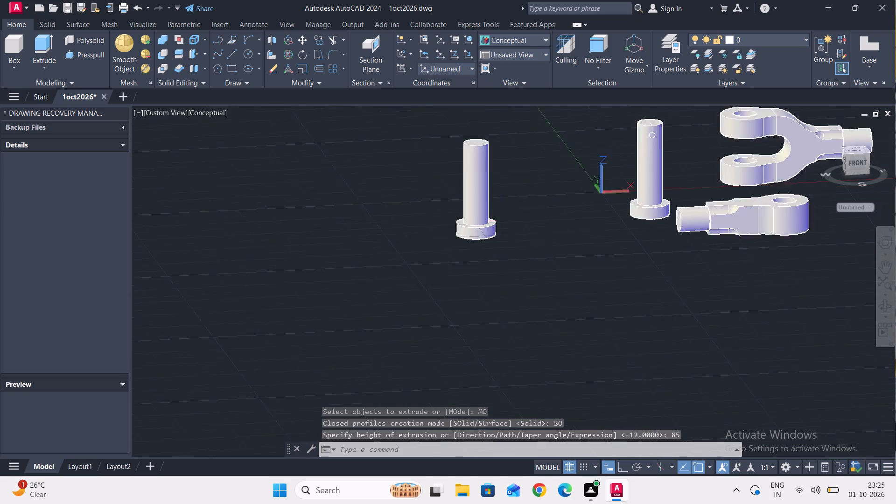
scroll(506, 221, down, 1)
scroll(628, 190, up, 1)
scroll(413, 163, up, 4)
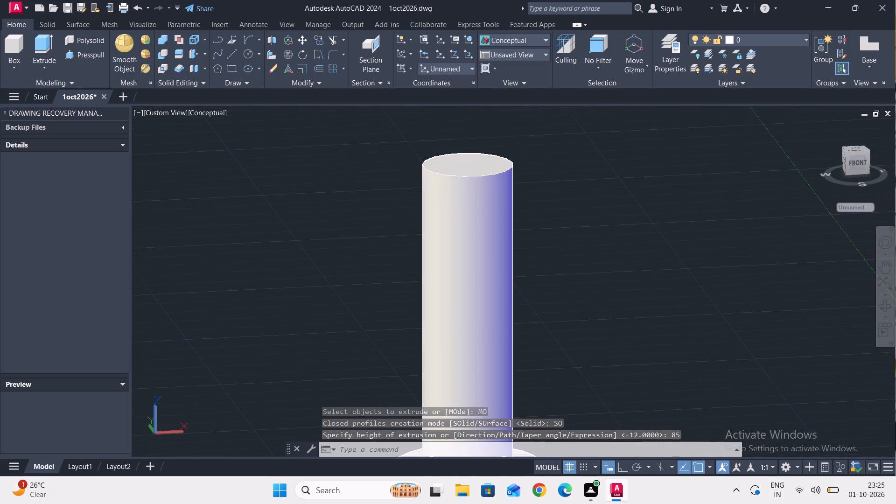
scroll(462, 186, up, 2)
scroll(499, 177, down, 1)
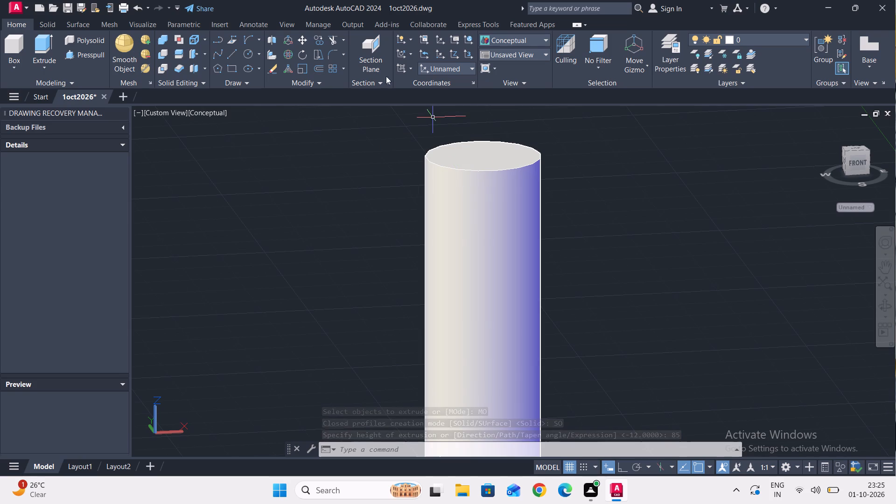
click(229, 55)
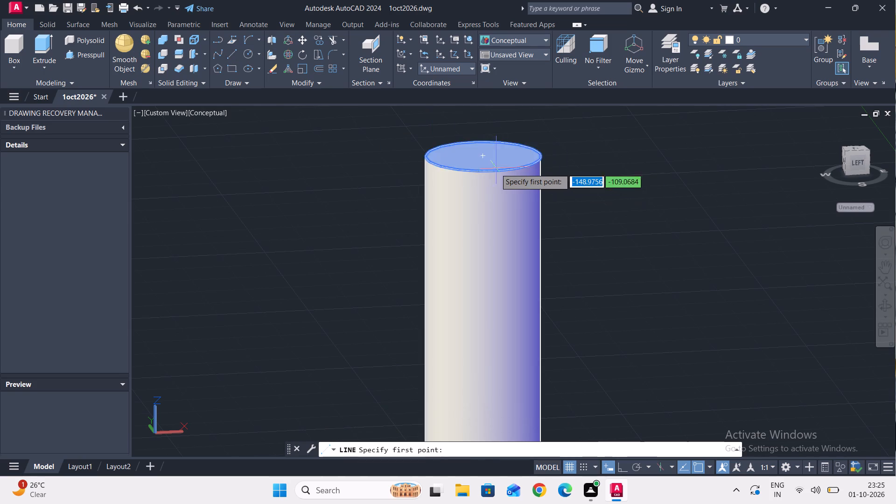
scroll(486, 158, up, 3)
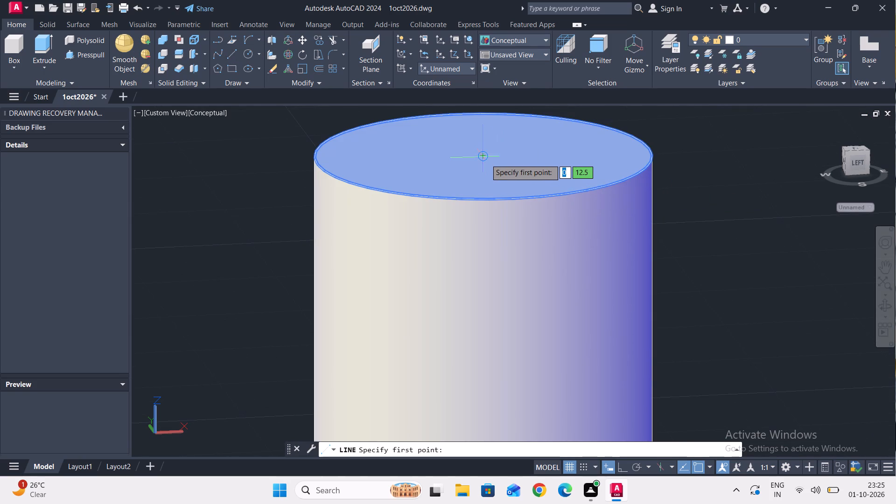
click(855, 148)
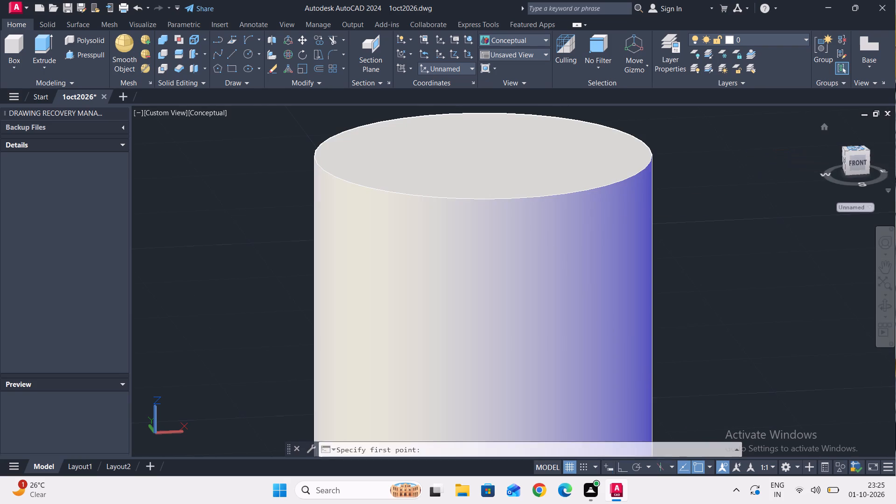
scroll(372, 304, up, 3)
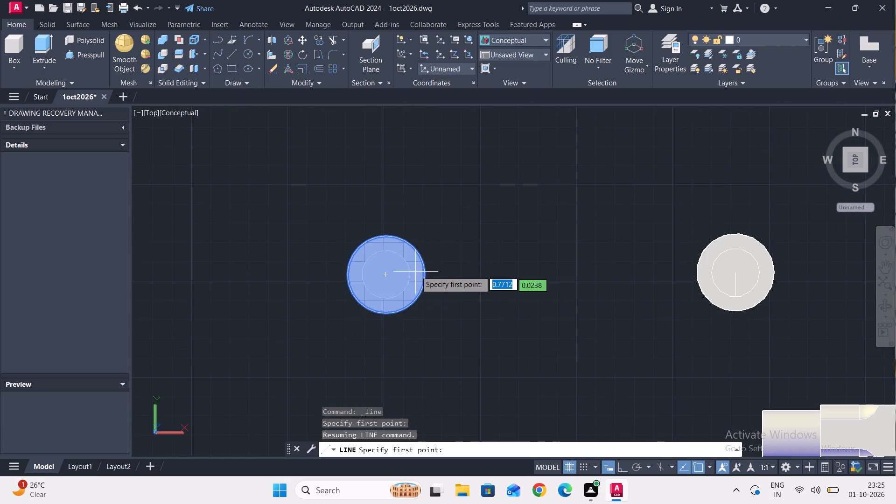
click(229, 56)
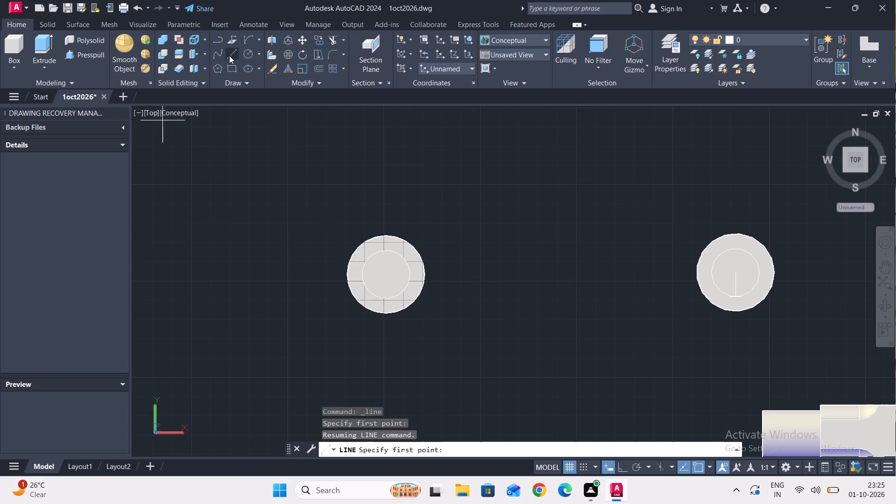
click(388, 276)
scroll(385, 312, up, 3)
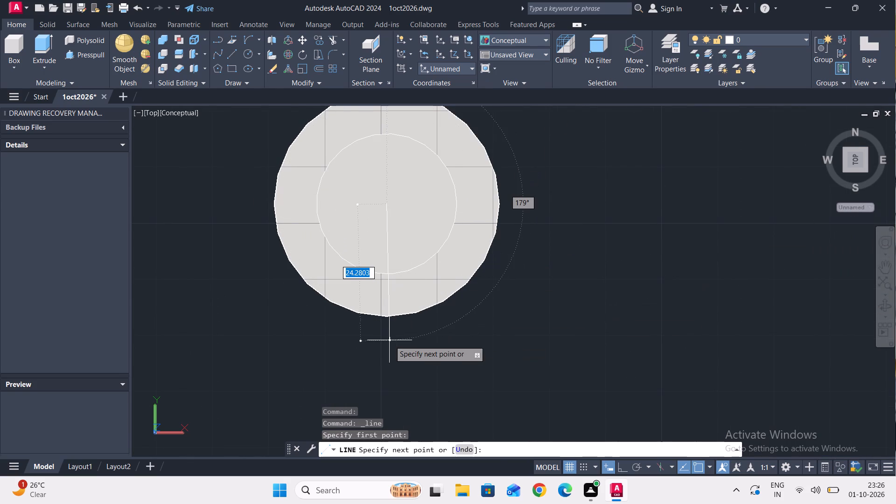
key(F8)
scroll(374, 280, up, 3)
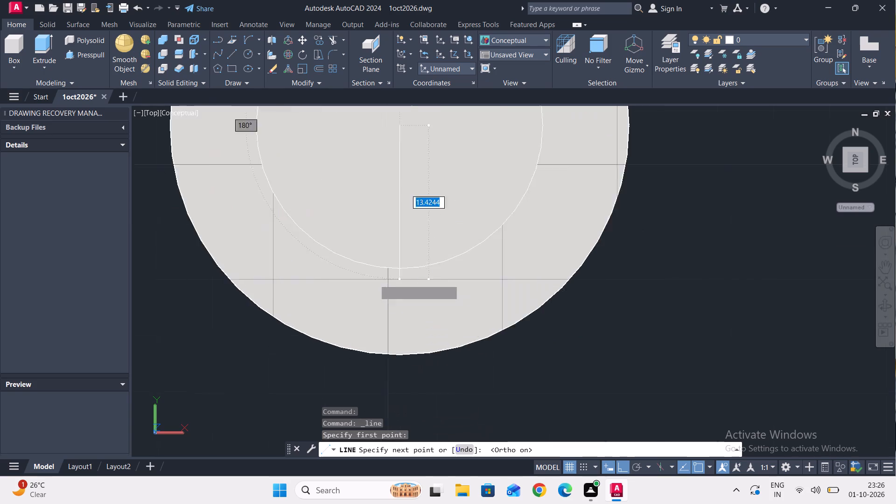
scroll(407, 269, up, 3)
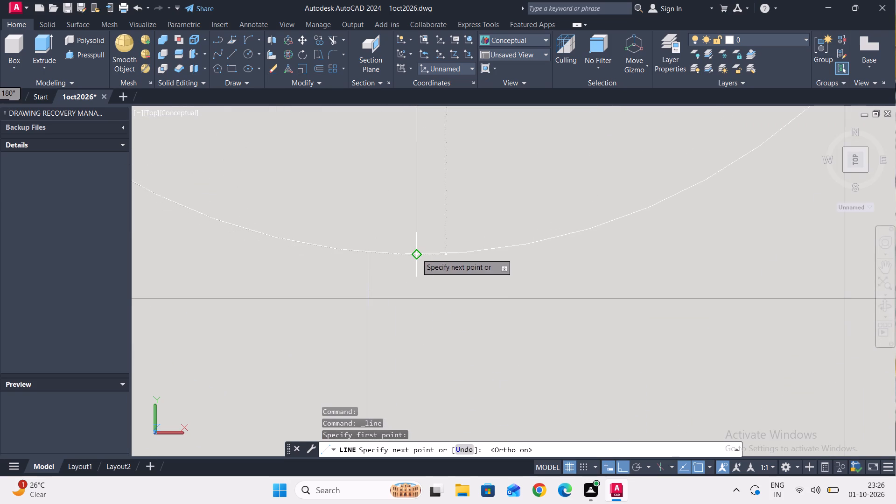
double_click(417, 254)
key(Escape)
Draw a vertical line 10 long down the shaft's side from the outer end of the radial line.
scroll(441, 296, down, 4)
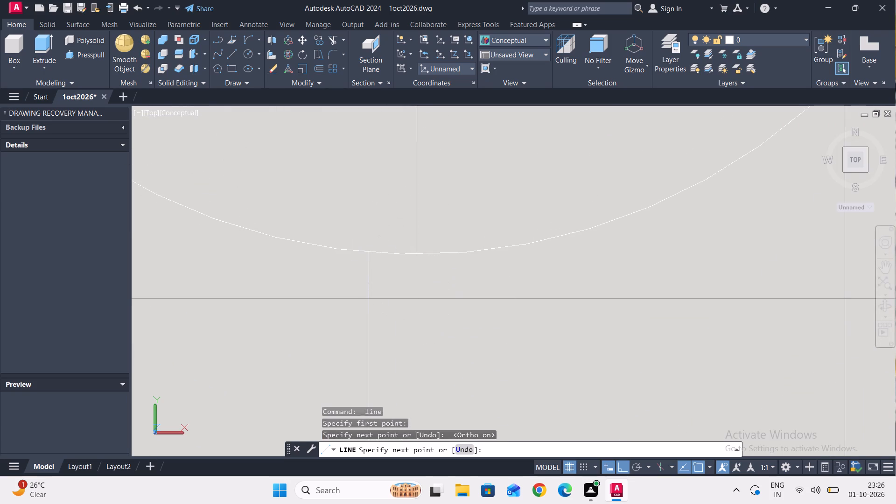
scroll(486, 242, down, 5)
scroll(582, 256, down, 4)
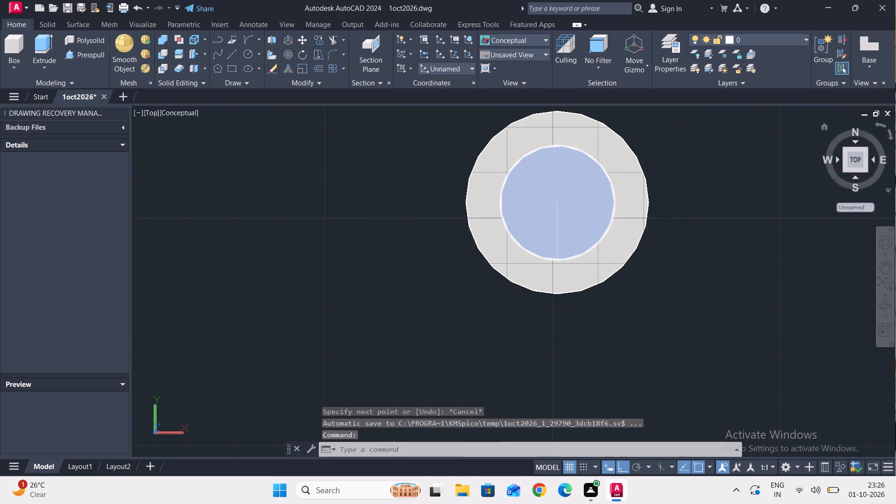
click(844, 170)
scroll(436, 334, up, 4)
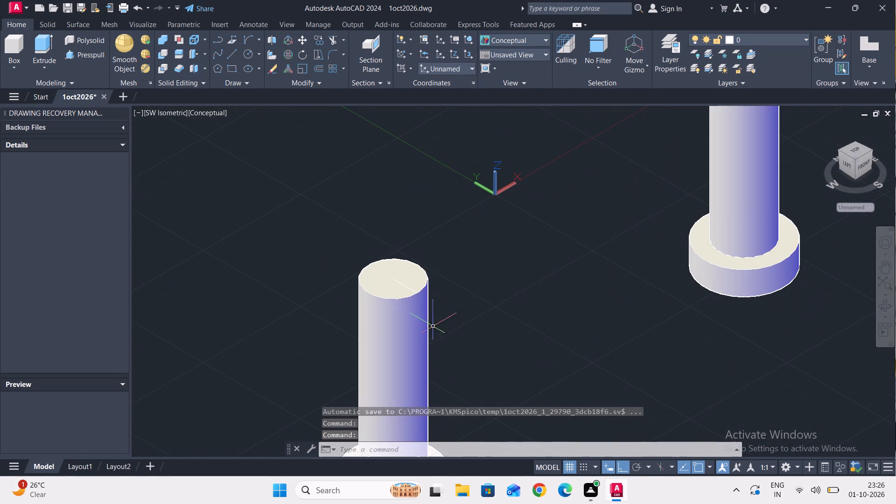
scroll(407, 299, up, 6)
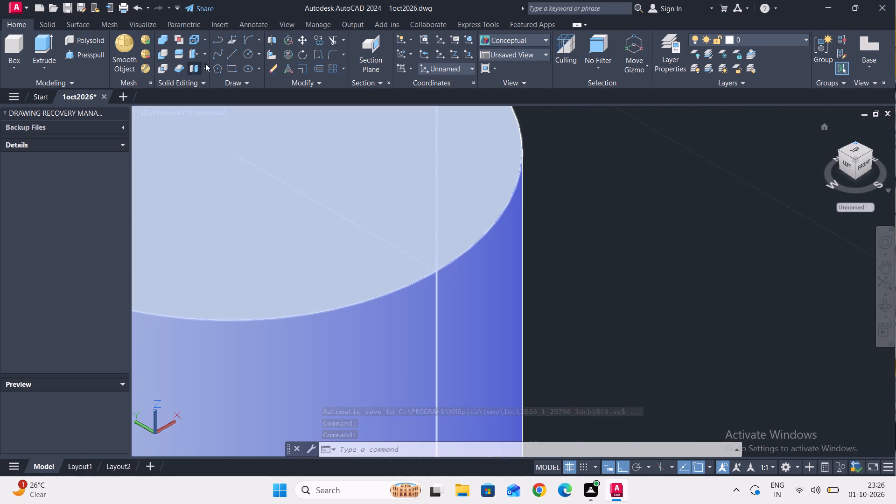
click(227, 57)
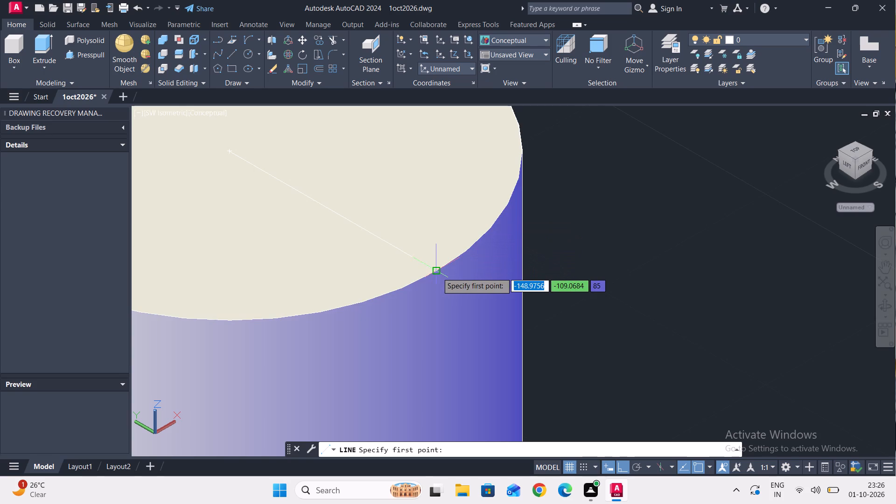
click(437, 273)
text(10)
key(Return)
scroll(450, 356, down, 3)
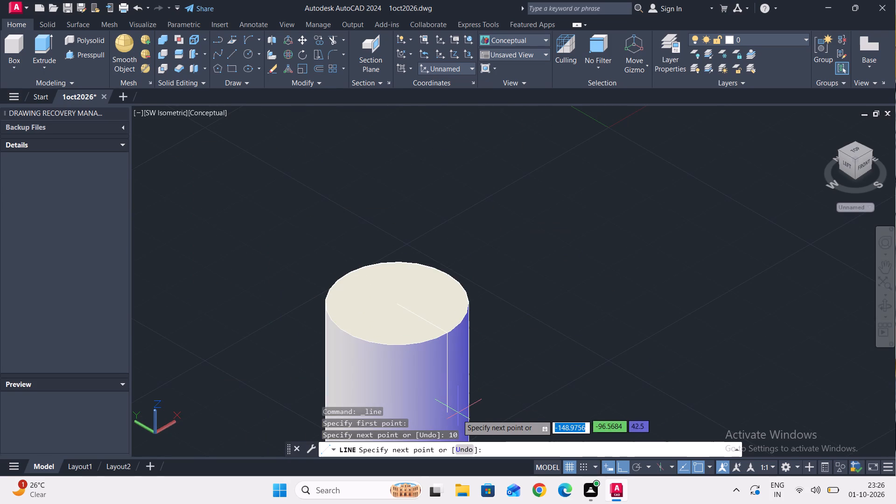
key(Escape)
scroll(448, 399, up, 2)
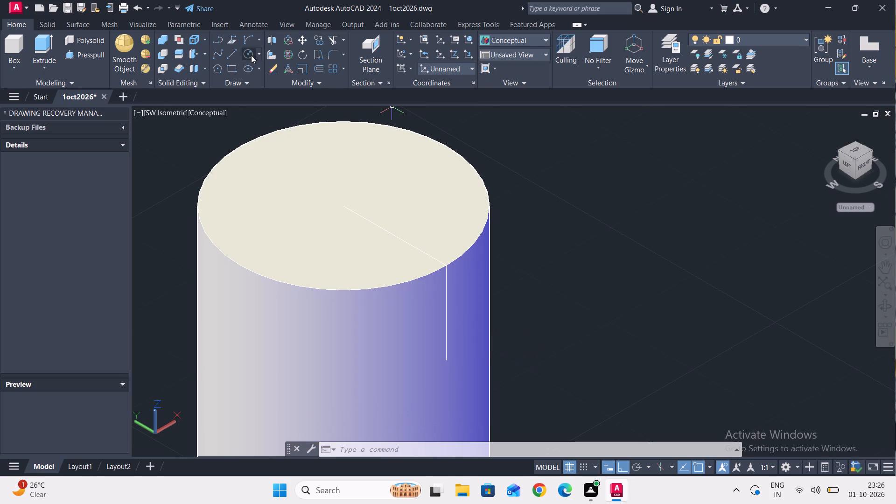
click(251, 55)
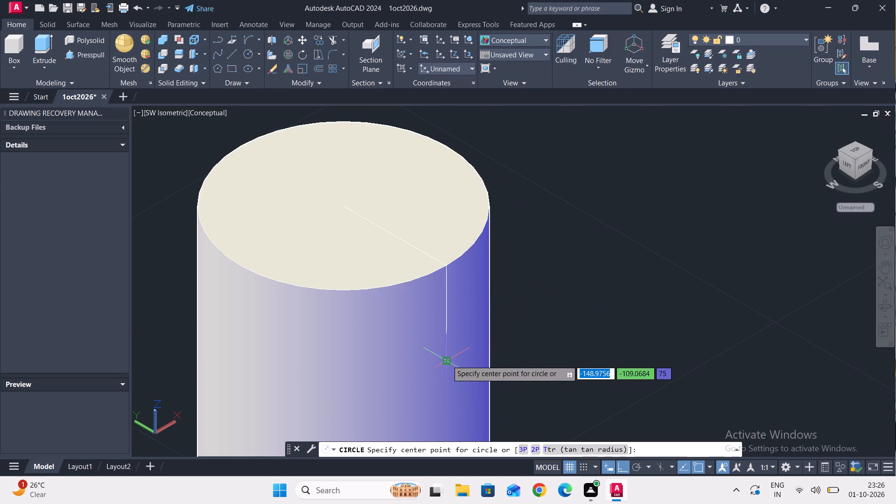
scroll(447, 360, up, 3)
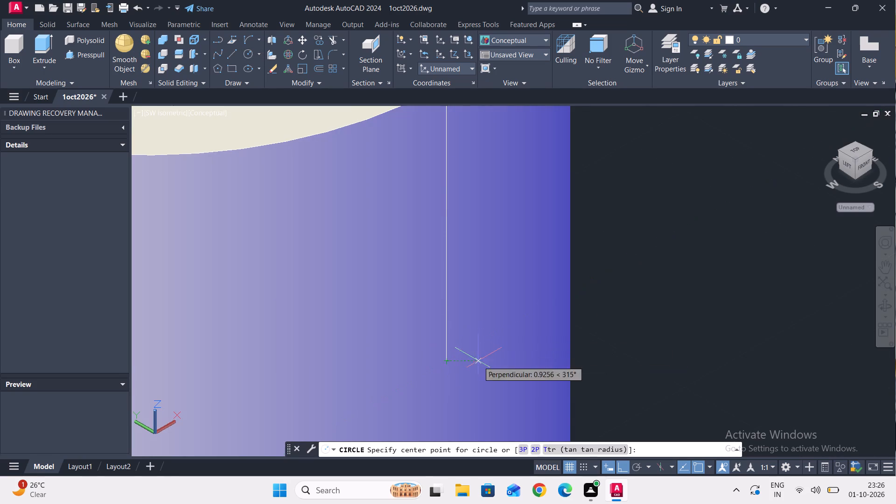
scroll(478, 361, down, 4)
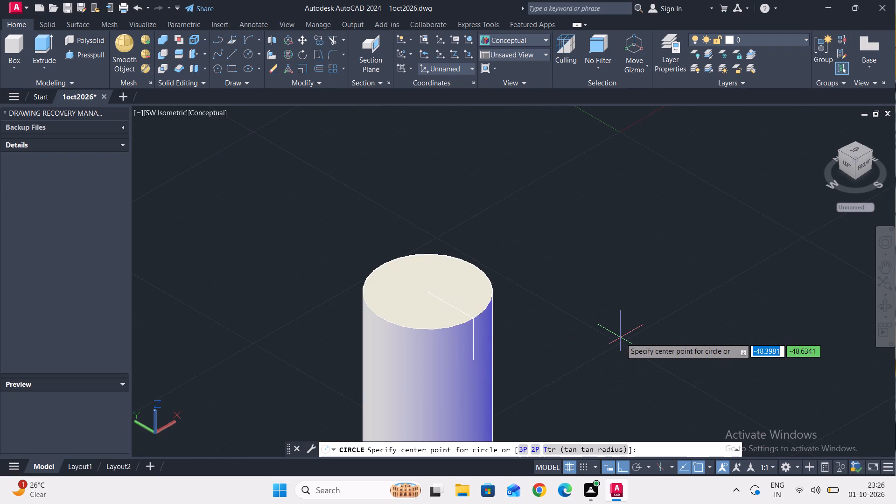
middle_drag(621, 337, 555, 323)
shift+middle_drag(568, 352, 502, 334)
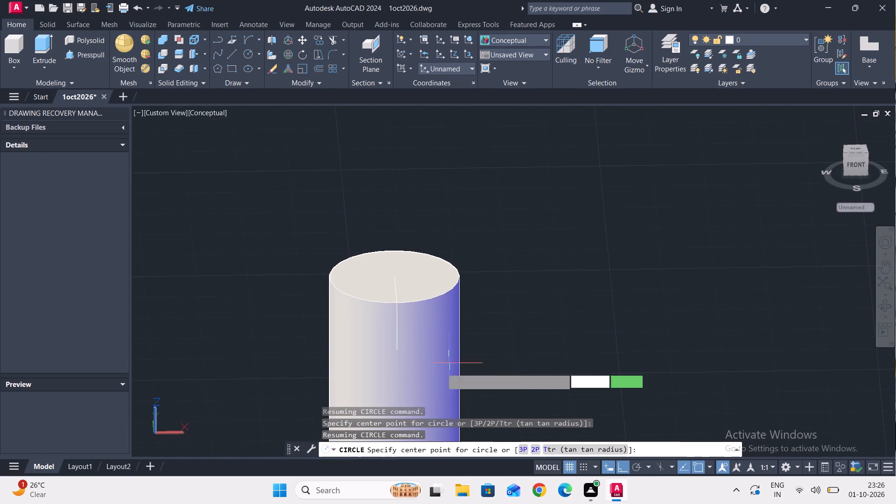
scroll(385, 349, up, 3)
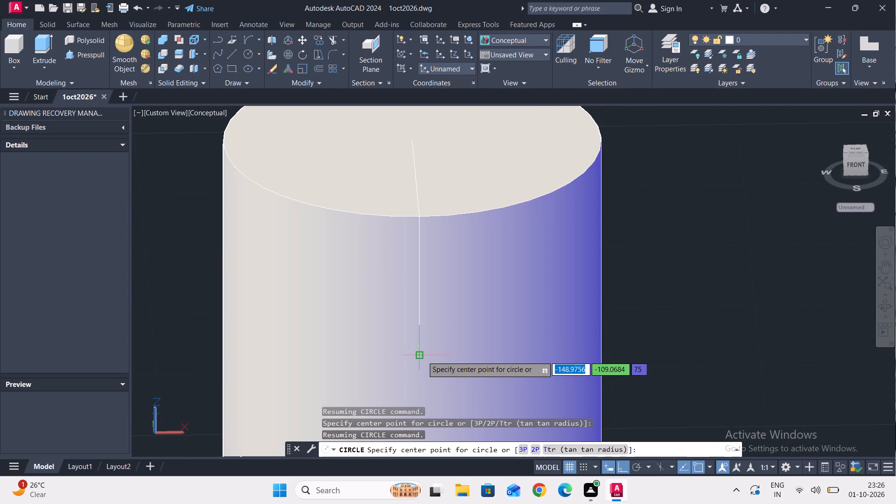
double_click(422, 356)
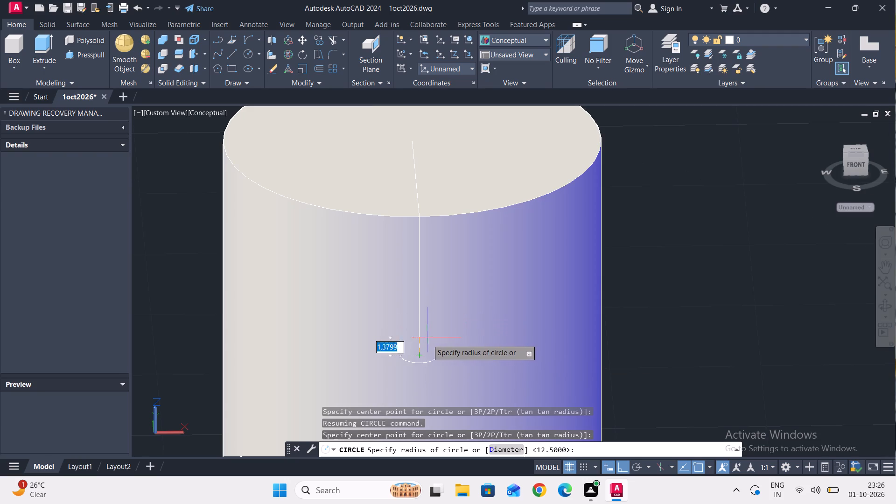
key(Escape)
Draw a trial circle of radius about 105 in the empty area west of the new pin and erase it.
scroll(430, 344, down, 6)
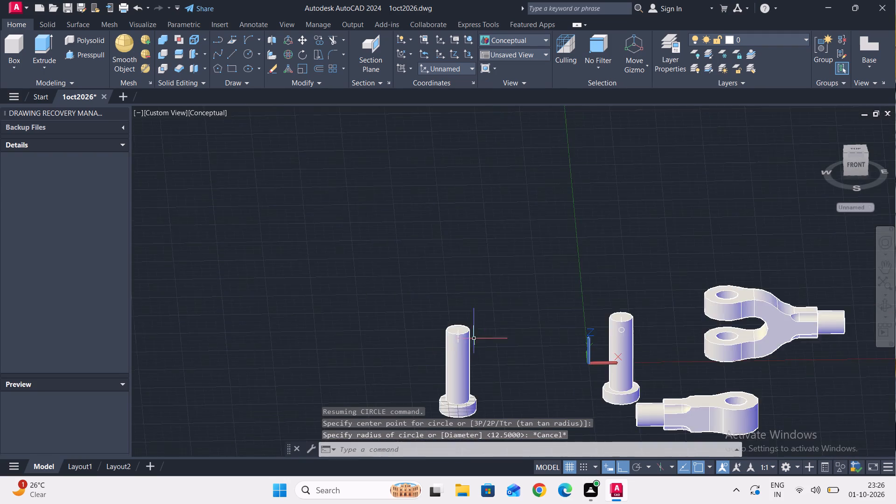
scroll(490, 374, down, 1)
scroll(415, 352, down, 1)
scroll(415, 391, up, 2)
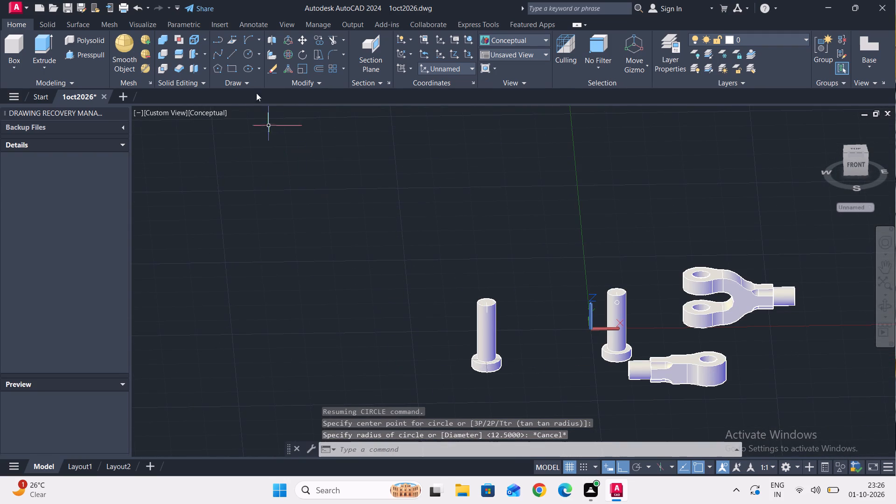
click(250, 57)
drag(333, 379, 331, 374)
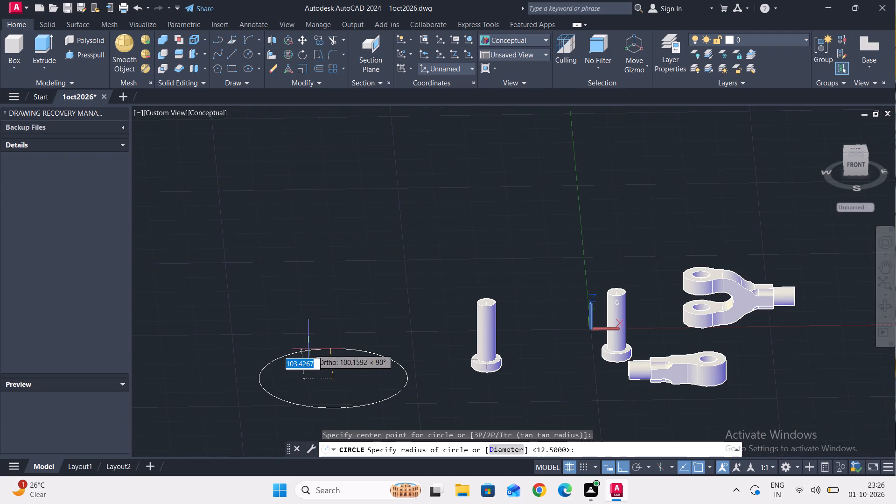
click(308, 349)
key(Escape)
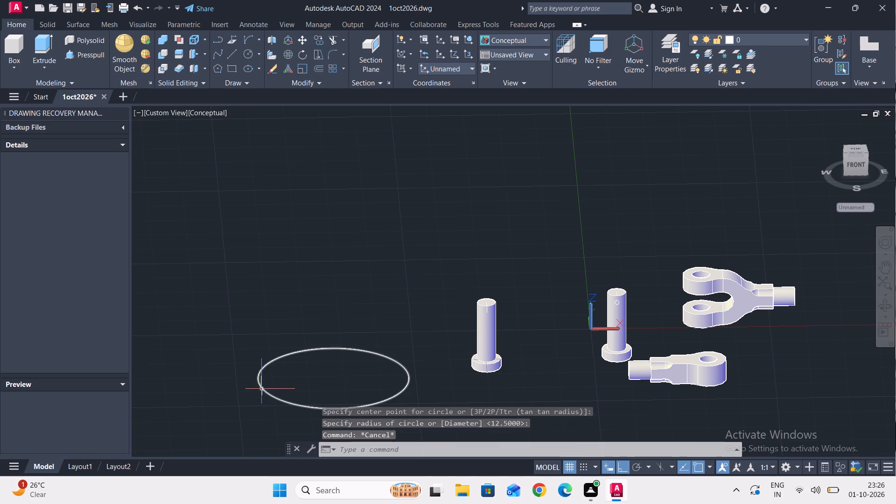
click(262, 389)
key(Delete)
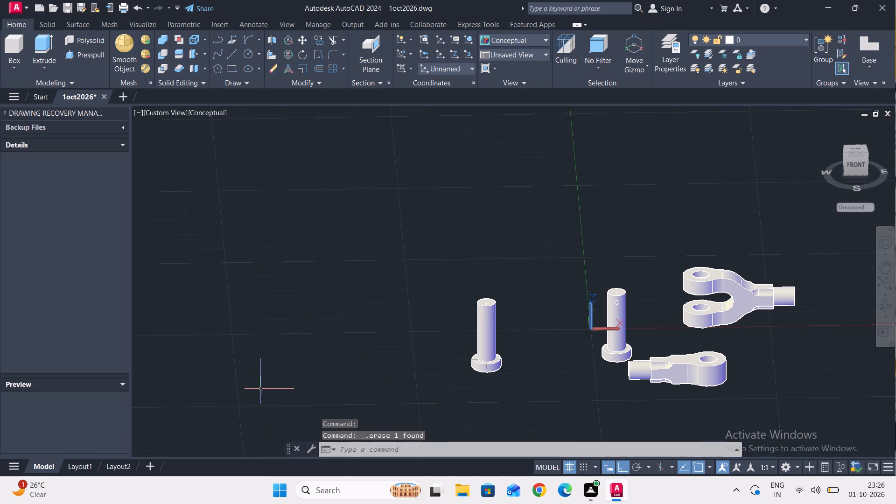
Draw a circle of radius 3 in the empty area west of the new pin.
click(250, 54)
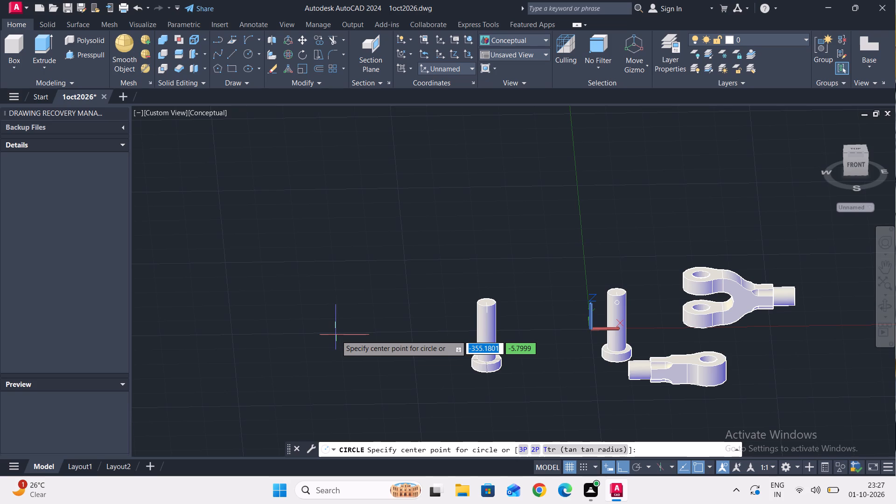
click(338, 356)
key(3)
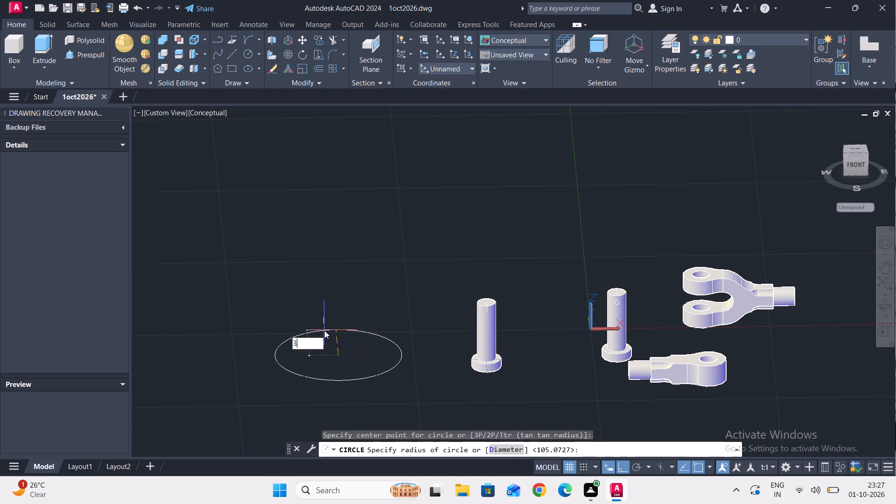
key(Return)
Using the Rotate Gizmo with Ortho off, rotate the radius 3 circle 90° about its X axis so it stands vertical.
scroll(337, 370, up, 4)
scroll(348, 283, up, 2)
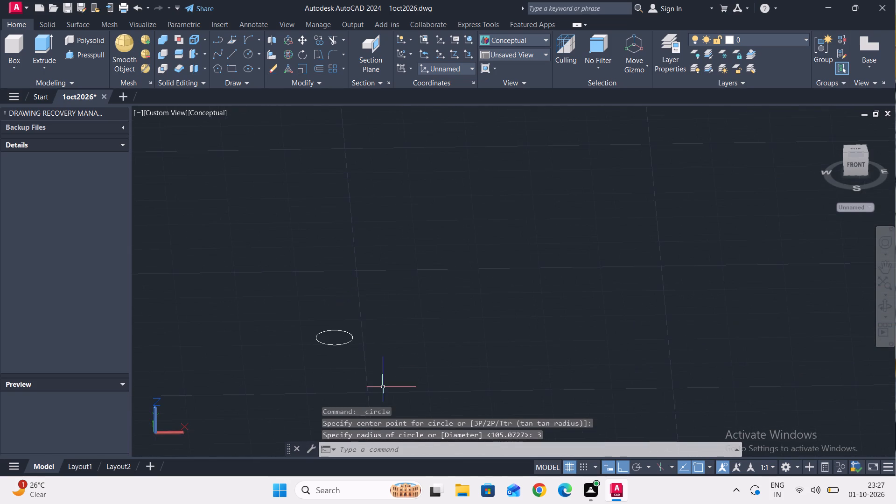
click(347, 343)
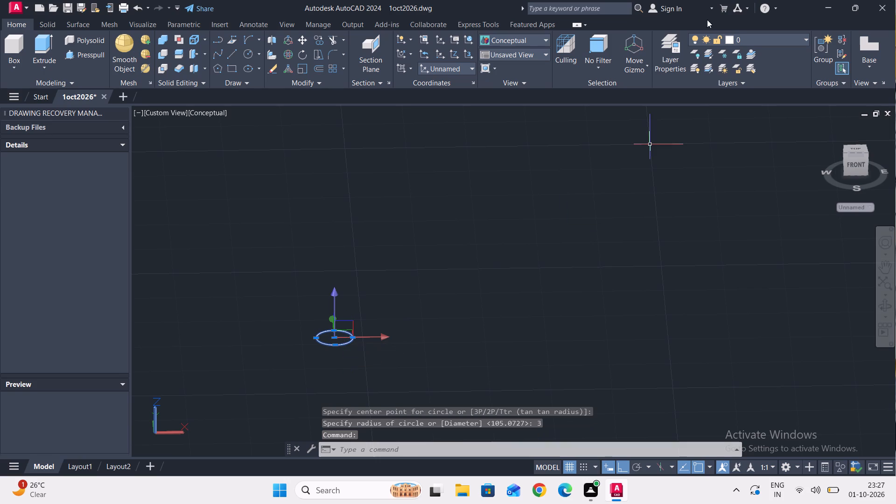
click(633, 49)
click(645, 66)
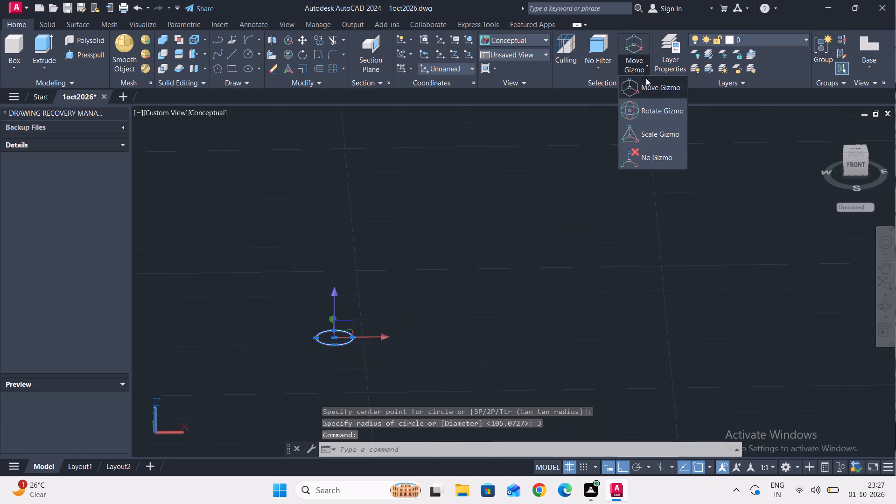
click(651, 107)
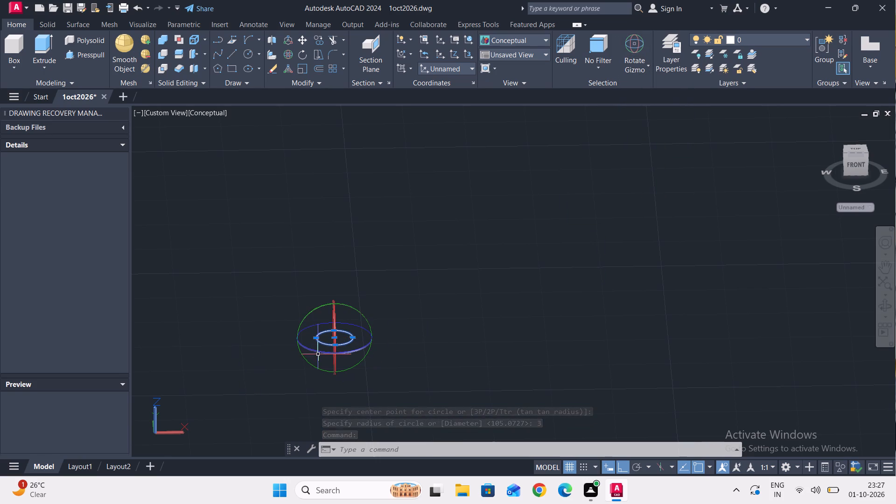
click(335, 314)
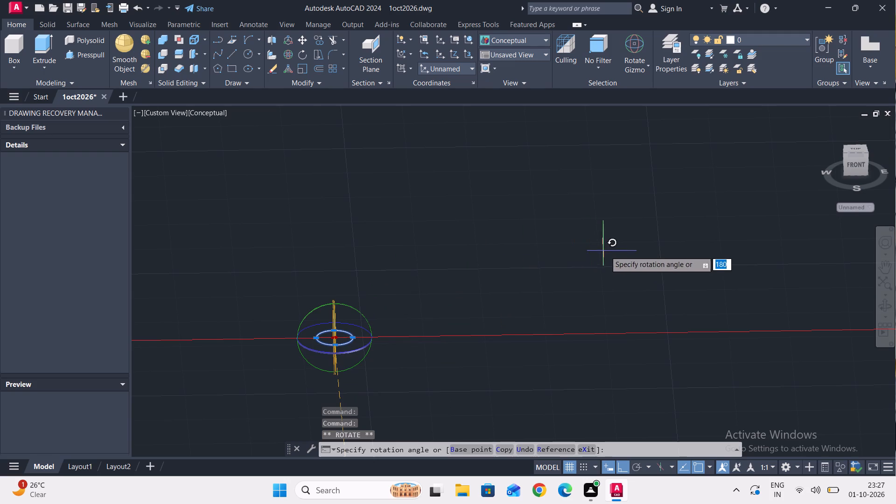
scroll(331, 367, down, 2)
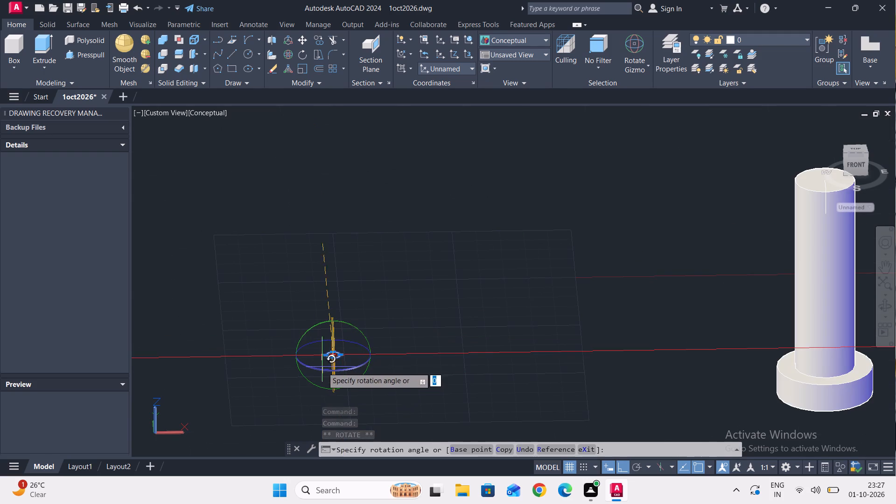
scroll(328, 365, up, 4)
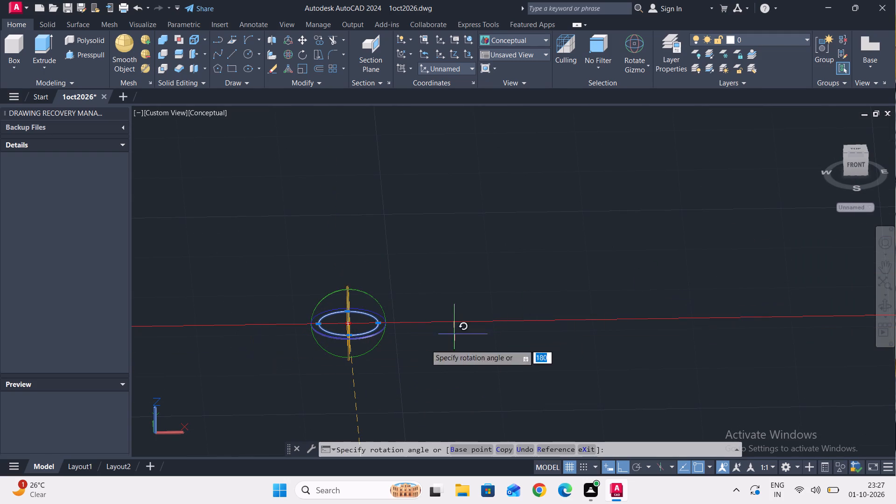
click(364, 391)
scroll(413, 328, down, 2)
scroll(393, 336, up, 4)
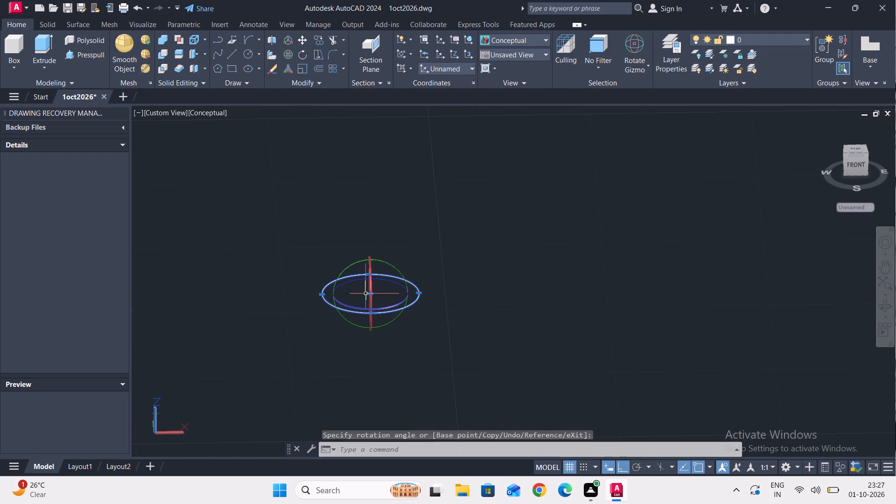
click(372, 289)
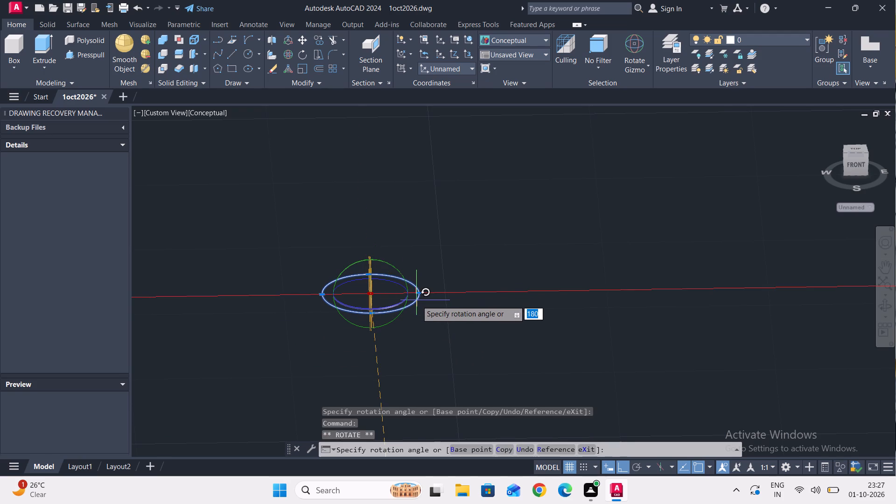
key(F8)
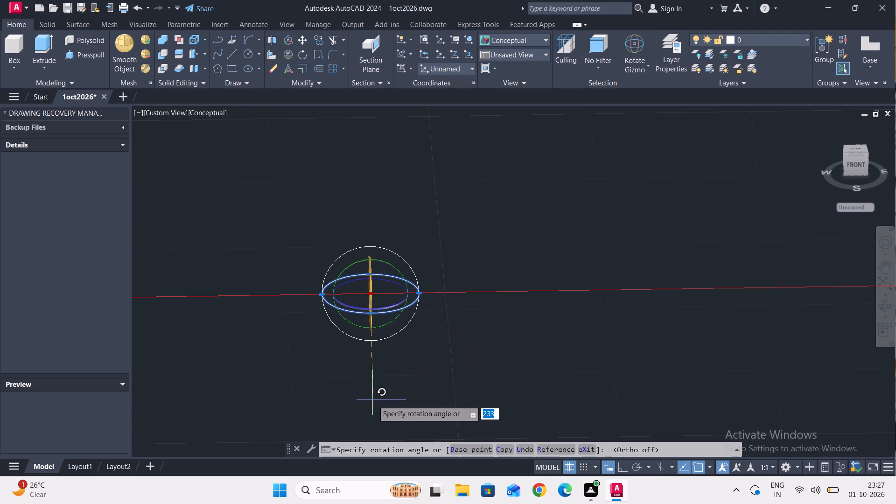
scroll(373, 400, down, 3)
scroll(373, 401, up, 6)
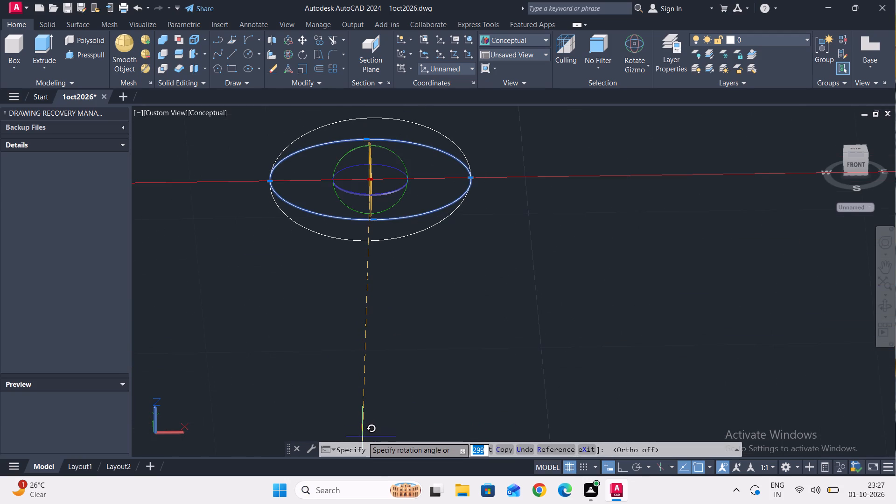
text(90)
key(Return)
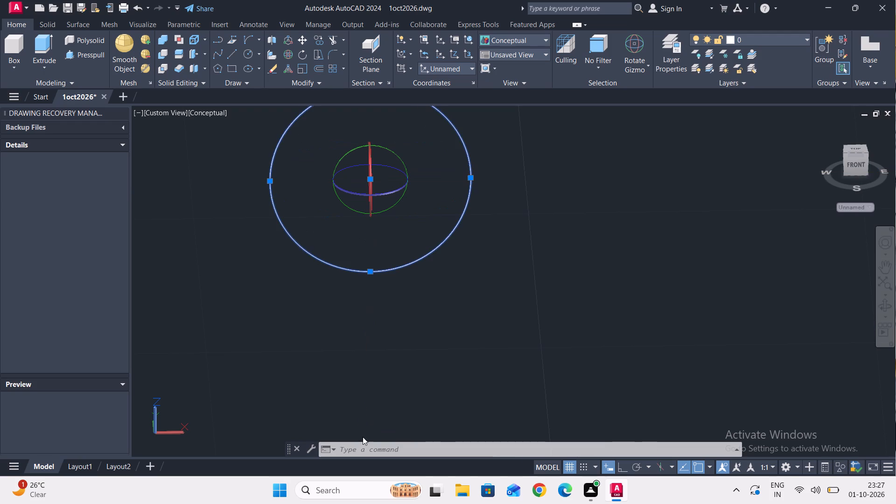
scroll(371, 421, down, 3)
scroll(421, 394, down, 2)
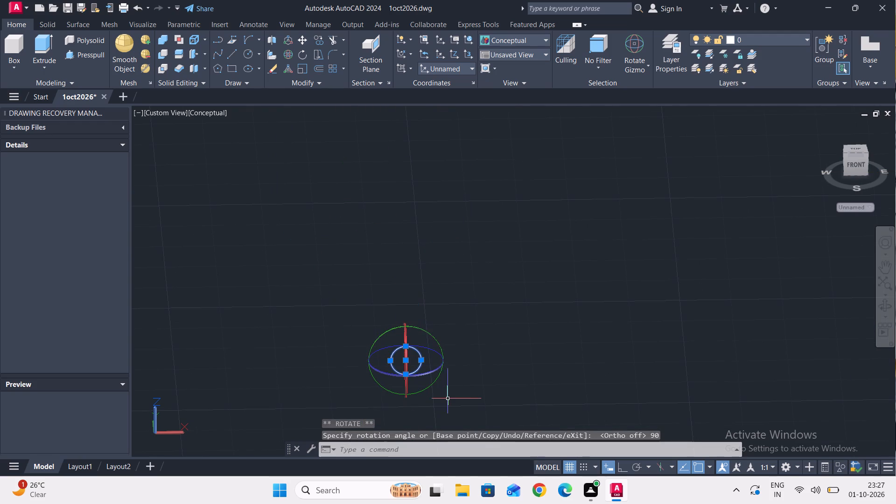
key(Escape)
Copy the upright radius 3 circle from its centre to the lower end of the 10-long vertical line on the pin's shaft.
scroll(423, 397, up, 2)
scroll(427, 386, down, 4)
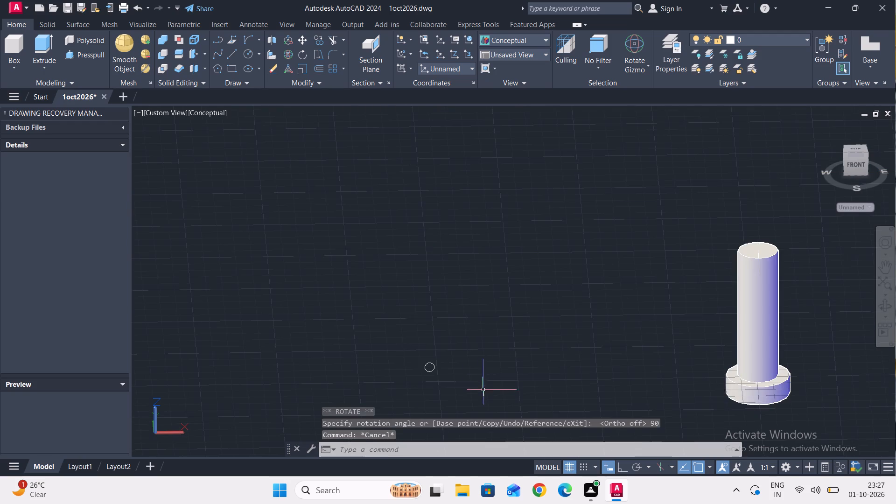
scroll(478, 388, up, 2)
click(390, 375)
click(355, 322)
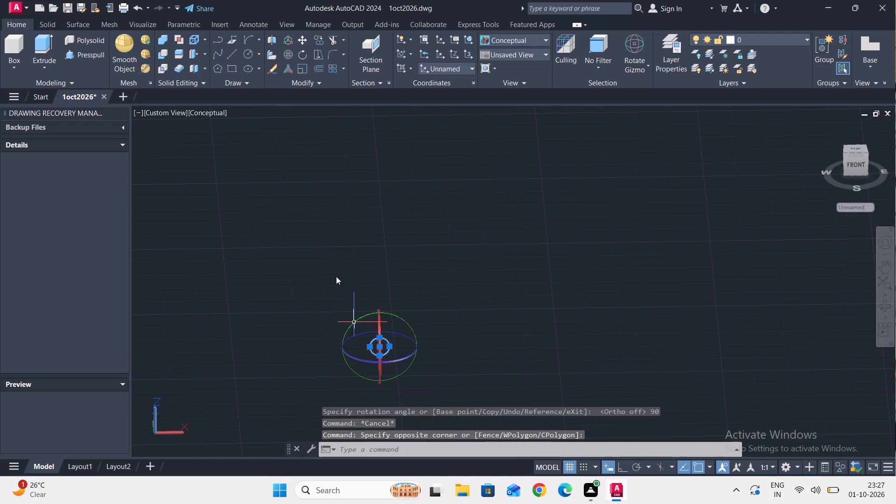
click(318, 36)
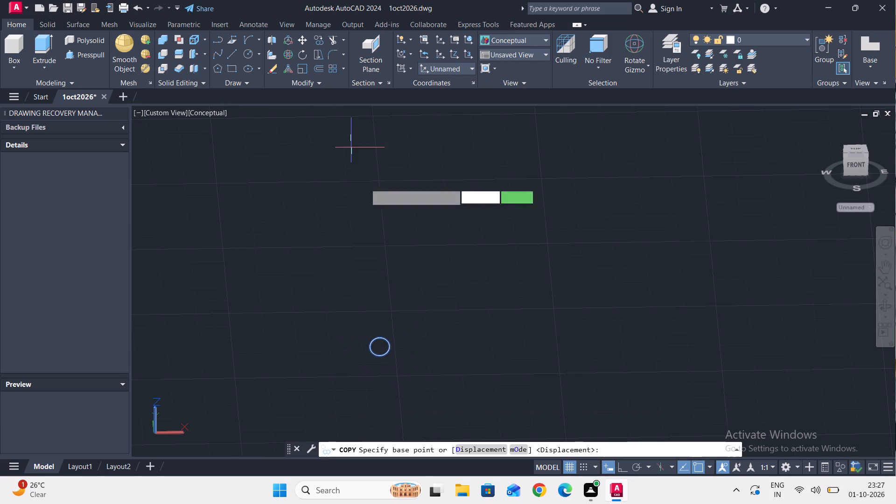
click(380, 348)
scroll(544, 274, down, 2)
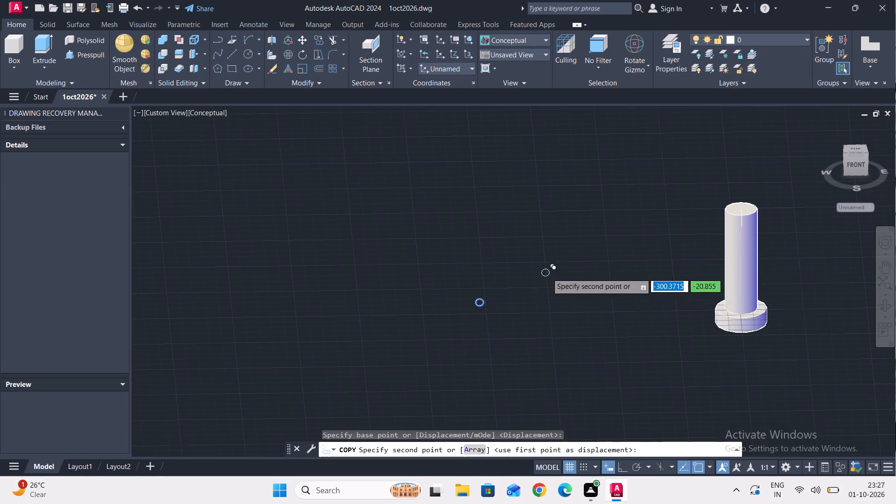
scroll(752, 242, up, 5)
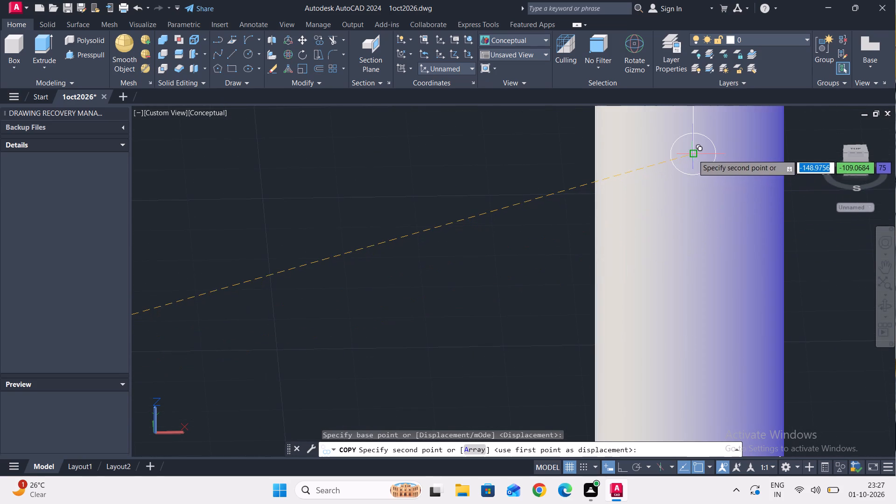
click(693, 153)
key(Escape)
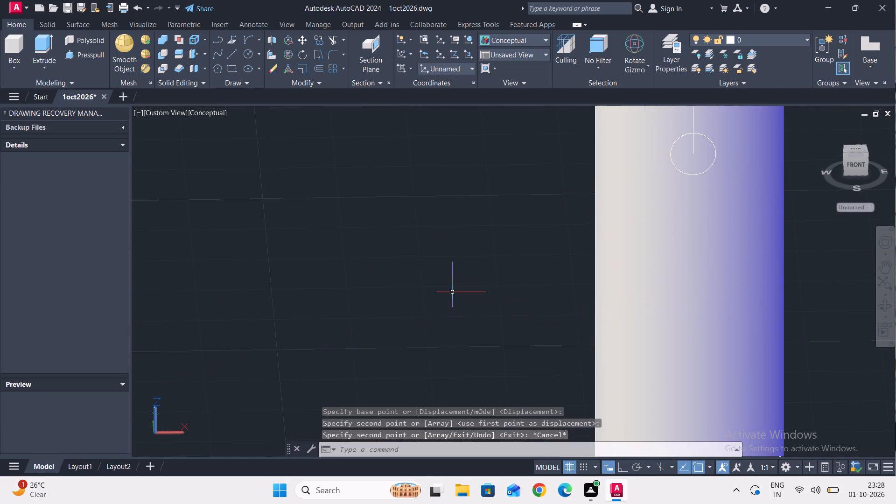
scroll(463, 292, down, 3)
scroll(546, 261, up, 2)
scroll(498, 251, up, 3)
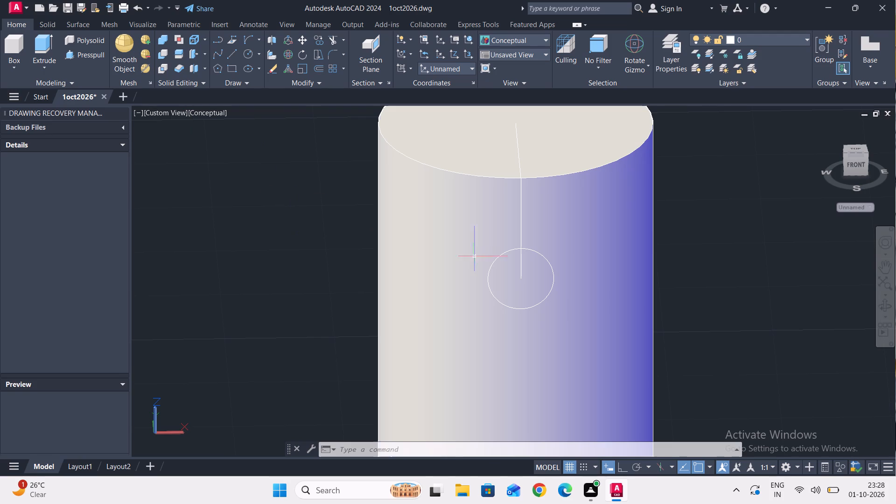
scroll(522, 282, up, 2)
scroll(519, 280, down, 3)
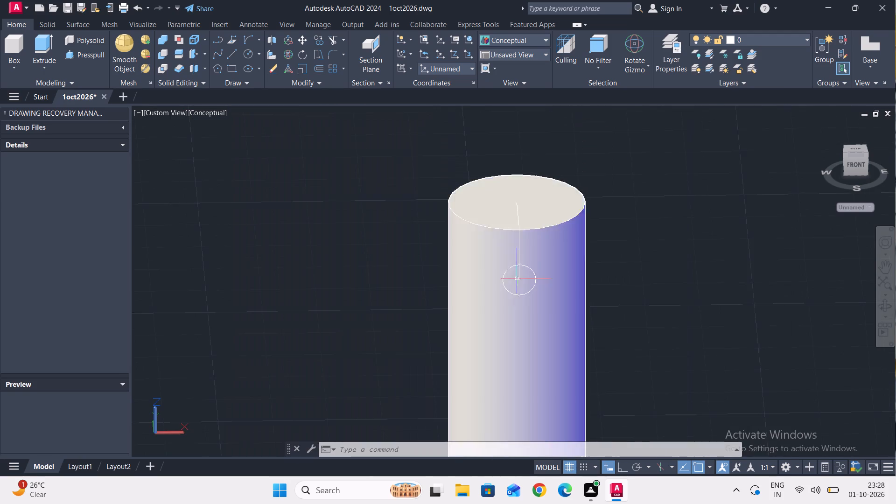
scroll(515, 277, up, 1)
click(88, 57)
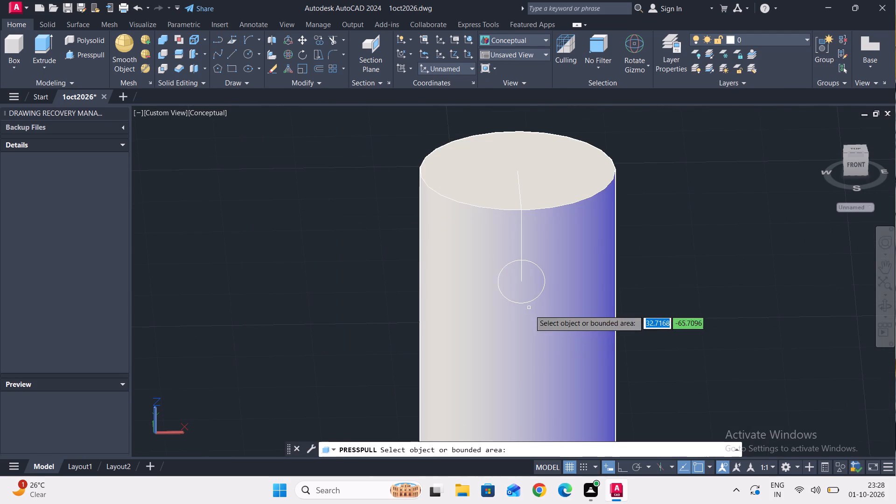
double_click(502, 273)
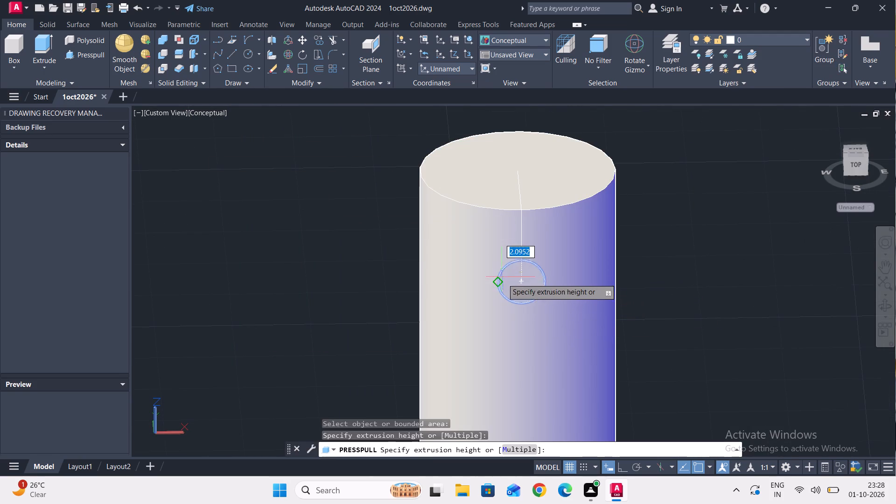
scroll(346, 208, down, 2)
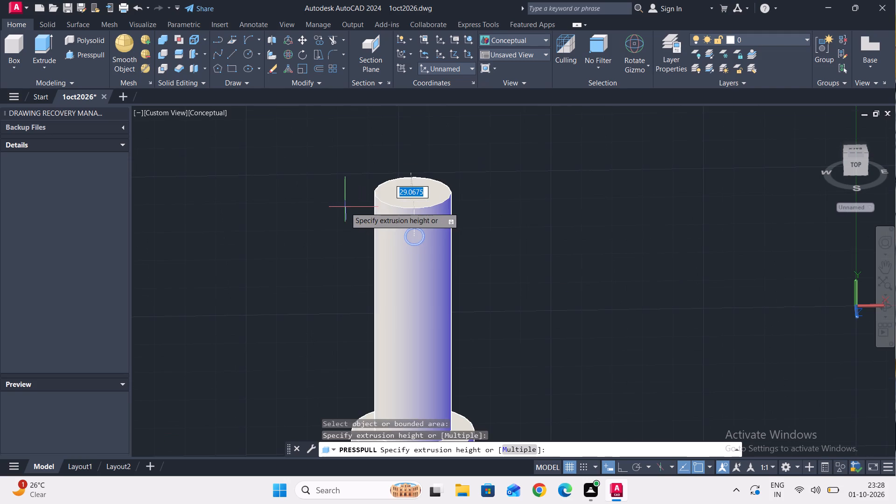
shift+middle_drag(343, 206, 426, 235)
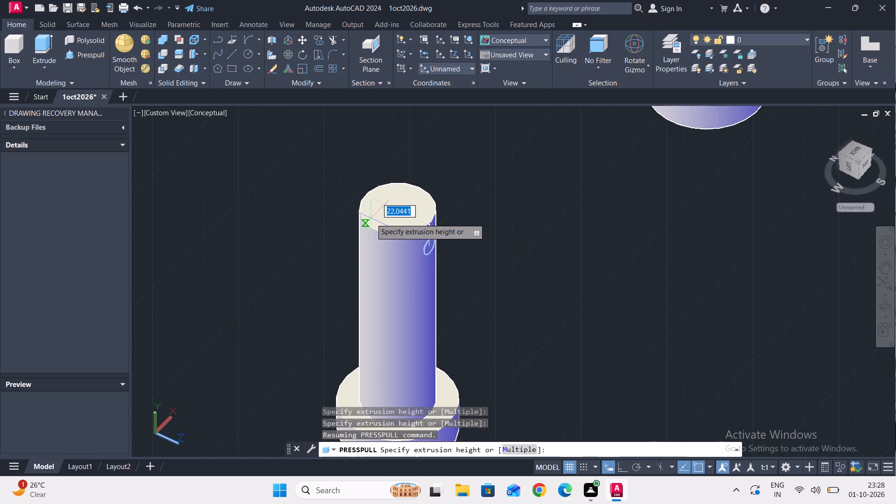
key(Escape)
With Ortho on, draw a 10-long line straight down from the centre of the pin shaft's top face.
scroll(445, 244, up, 3)
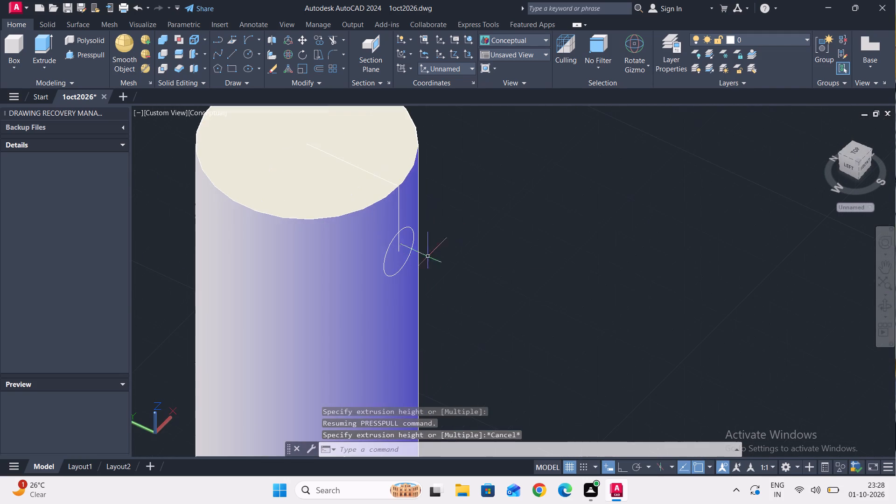
scroll(385, 248, up, 2)
scroll(394, 260, down, 2)
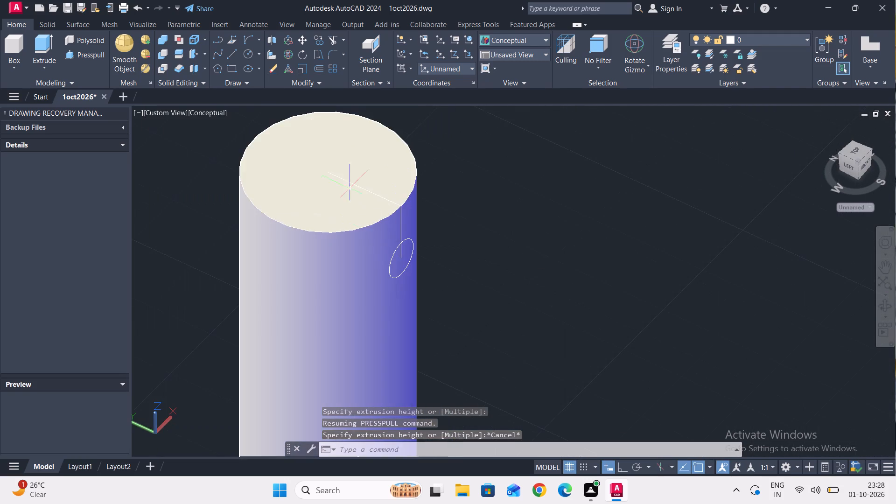
scroll(336, 178, up, 3)
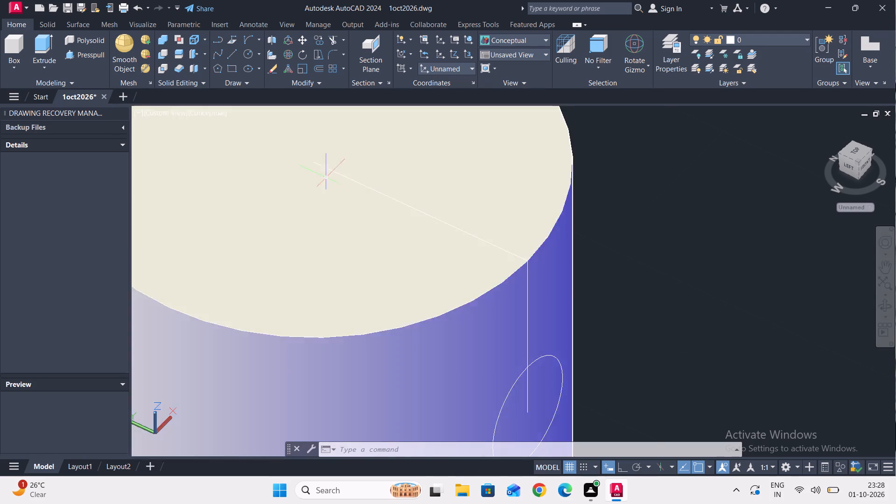
scroll(342, 184, down, 1)
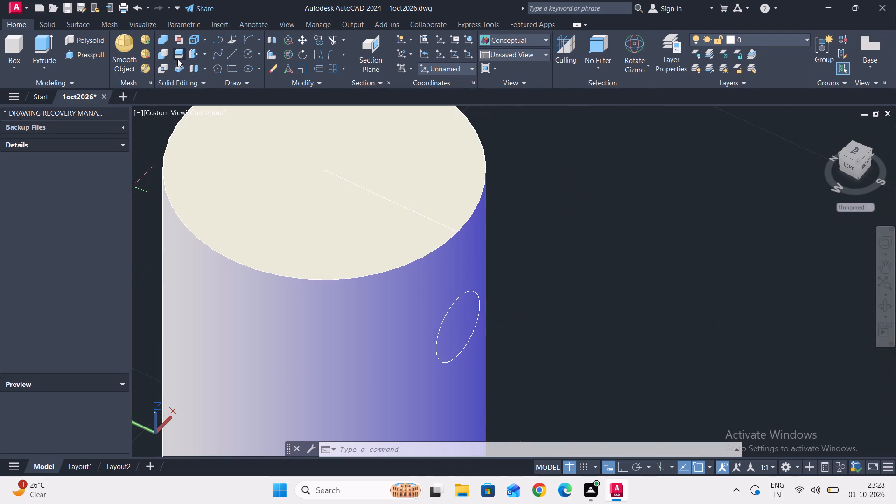
click(235, 54)
scroll(363, 197, up, 2)
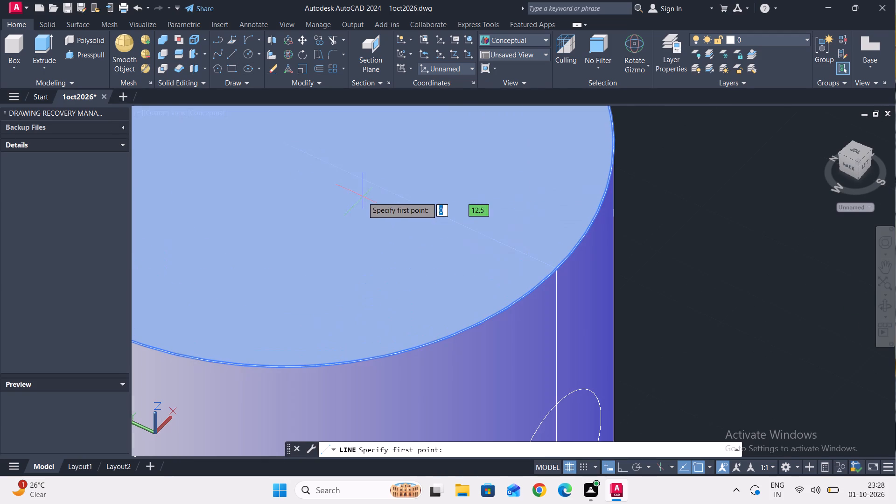
click(283, 143)
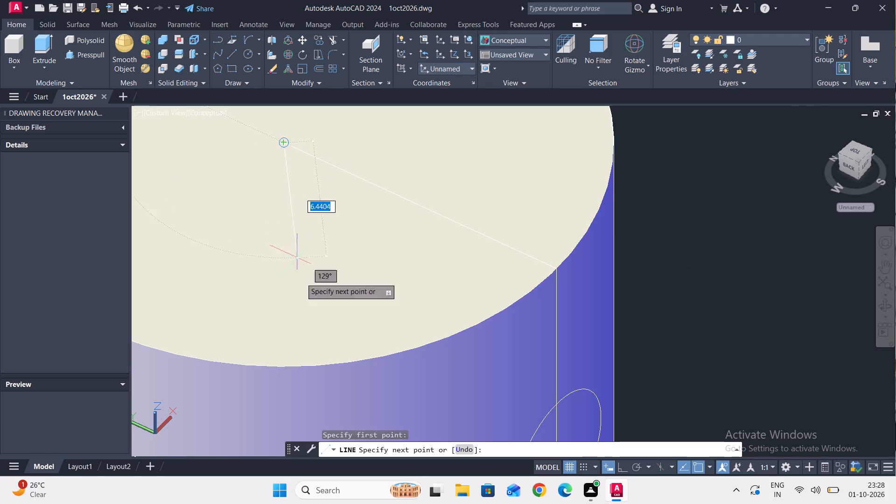
scroll(291, 331, down, 3)
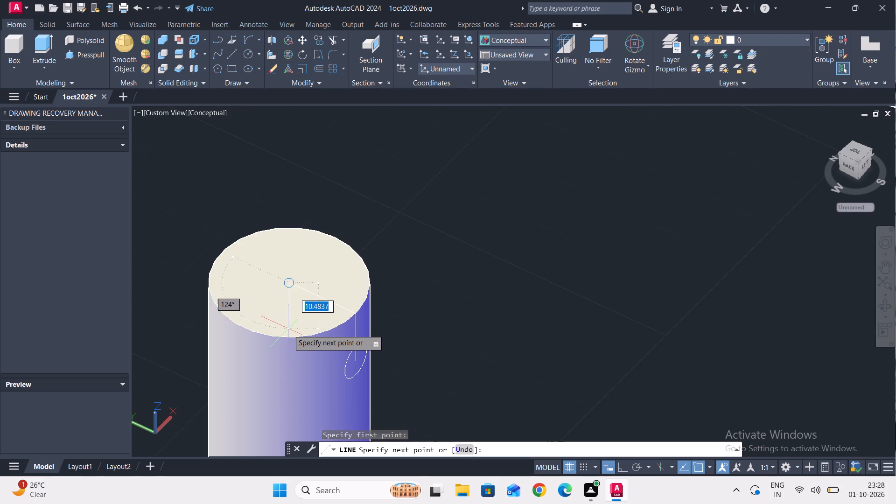
key(F8)
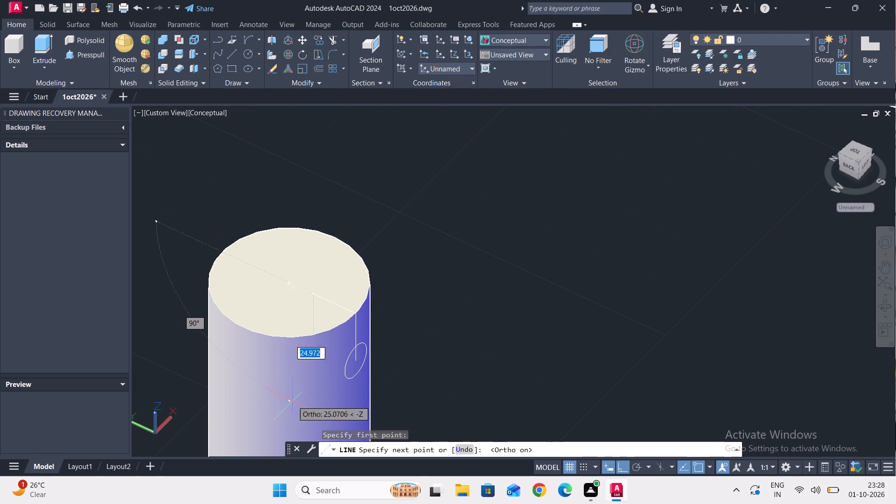
scroll(293, 398, up, 5)
scroll(320, 306, down, 3)
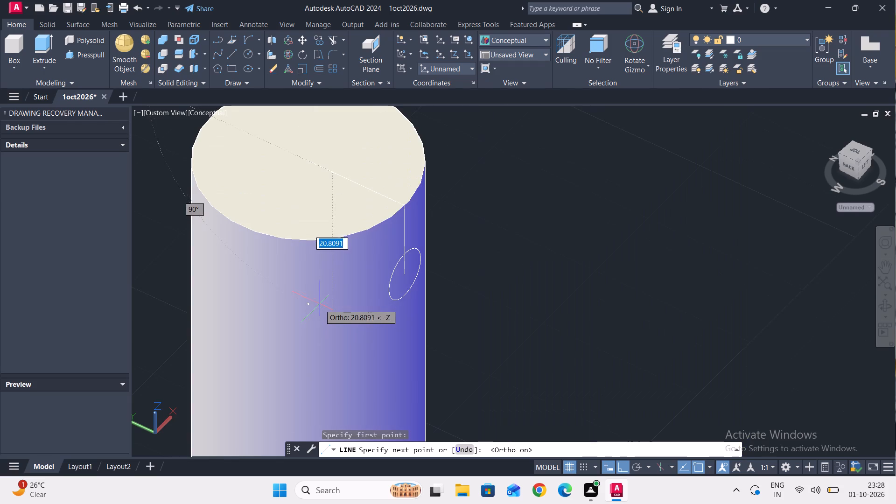
scroll(321, 294, down, 2)
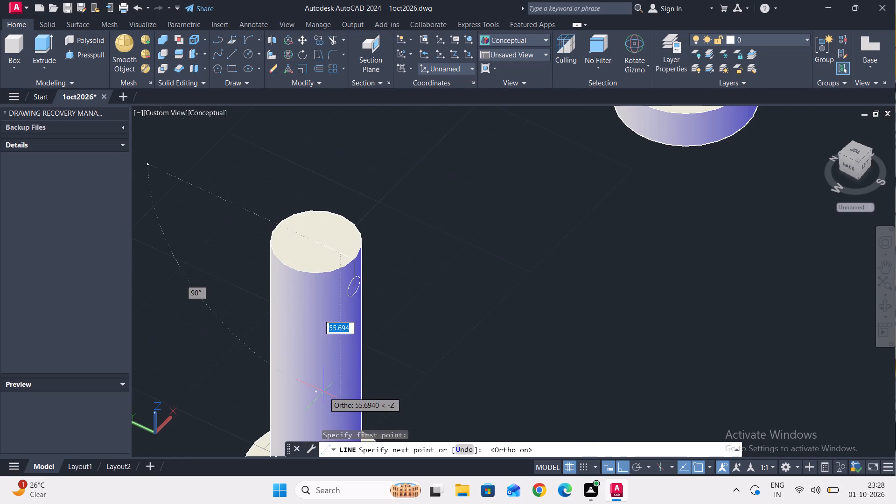
scroll(324, 392, up, 2)
text(10)
key(Return)
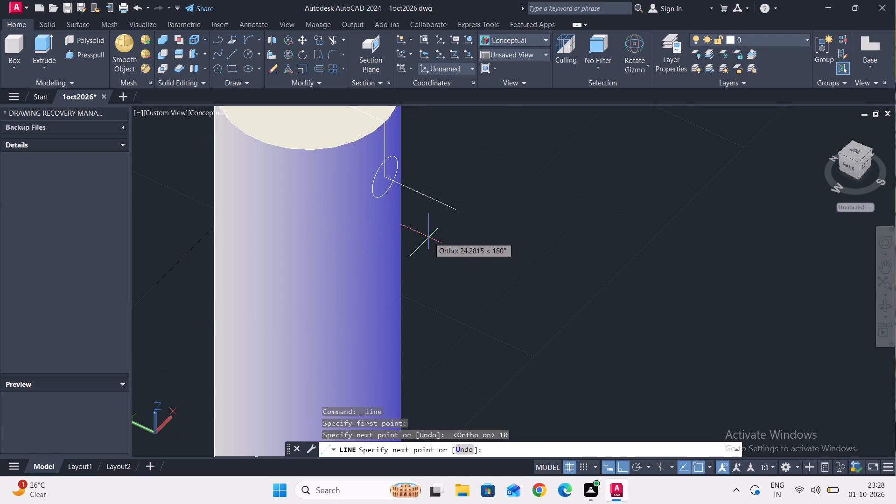
key(Escape)
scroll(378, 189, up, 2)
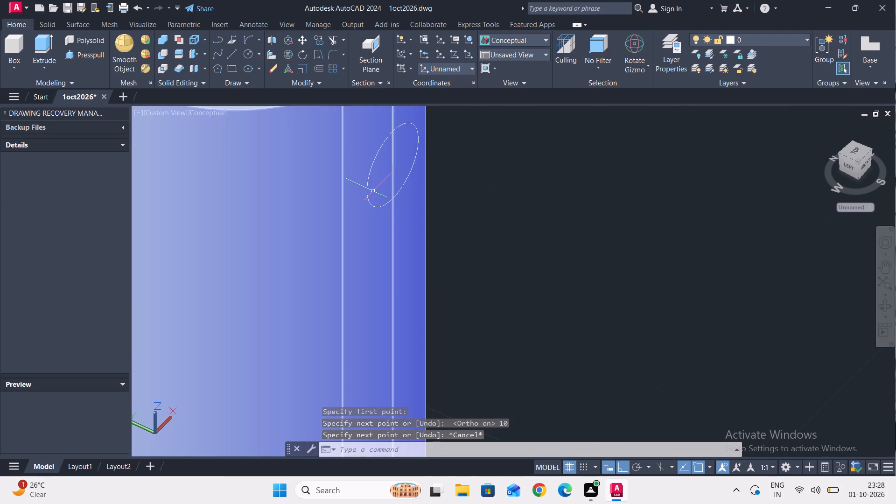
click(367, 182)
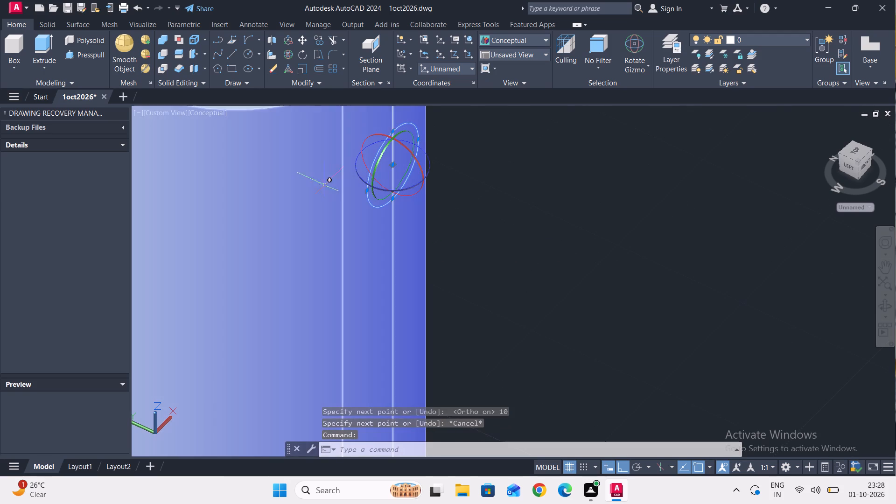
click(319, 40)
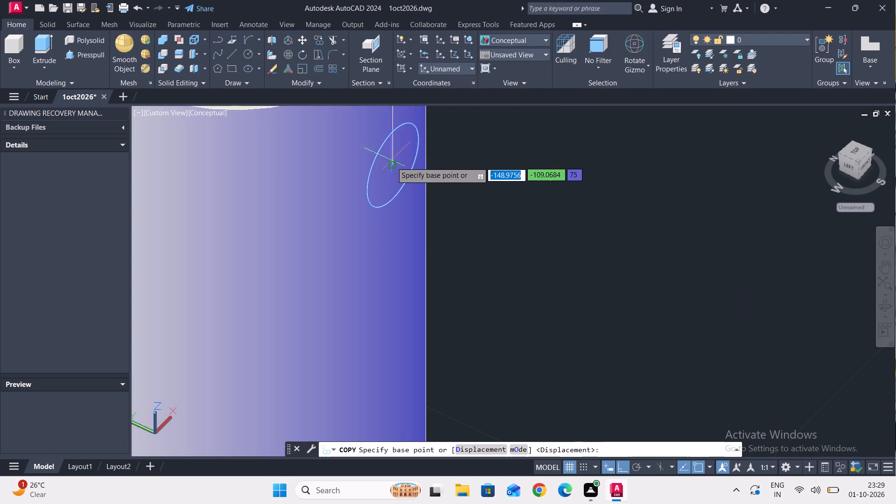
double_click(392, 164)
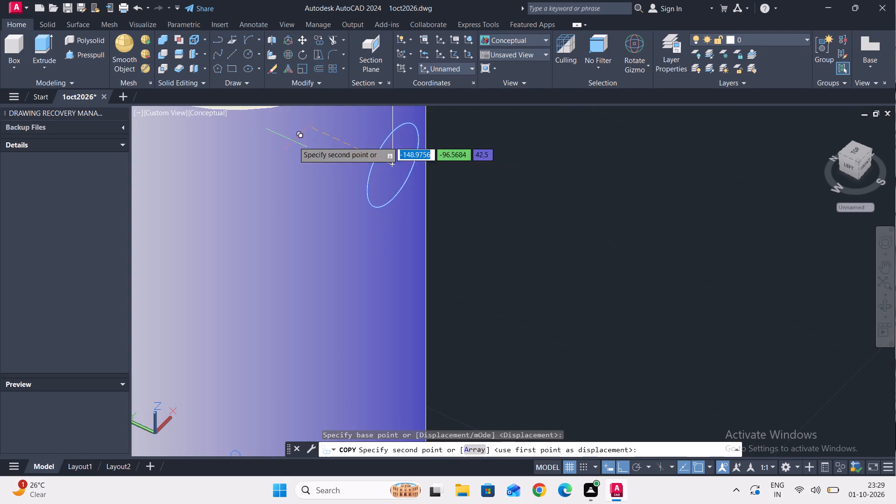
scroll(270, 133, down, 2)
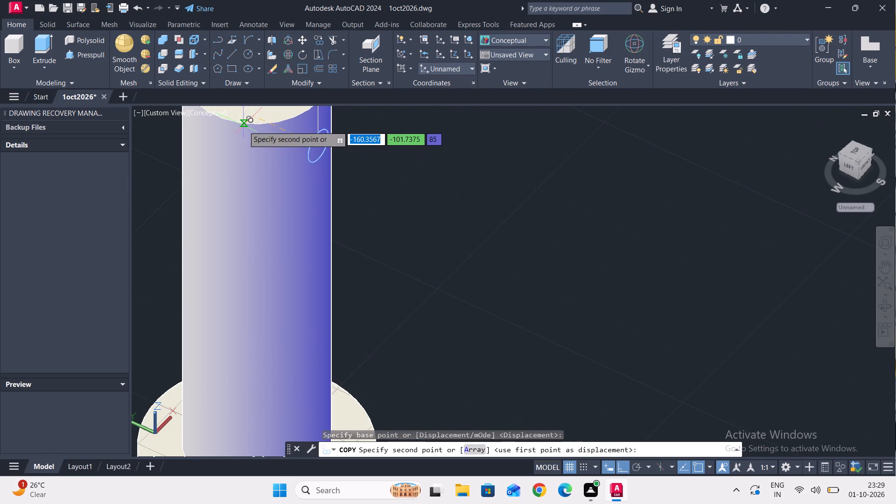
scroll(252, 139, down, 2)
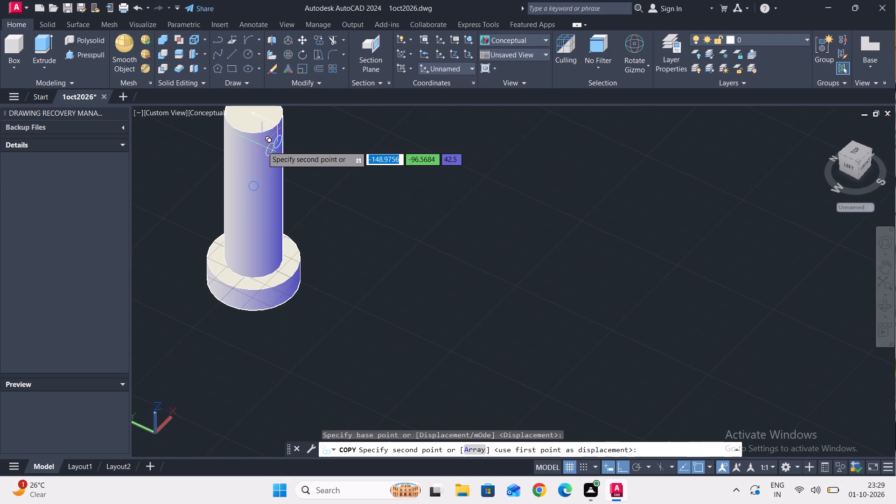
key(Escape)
Switch the visual style to 2D Wireframe.
click(206, 113)
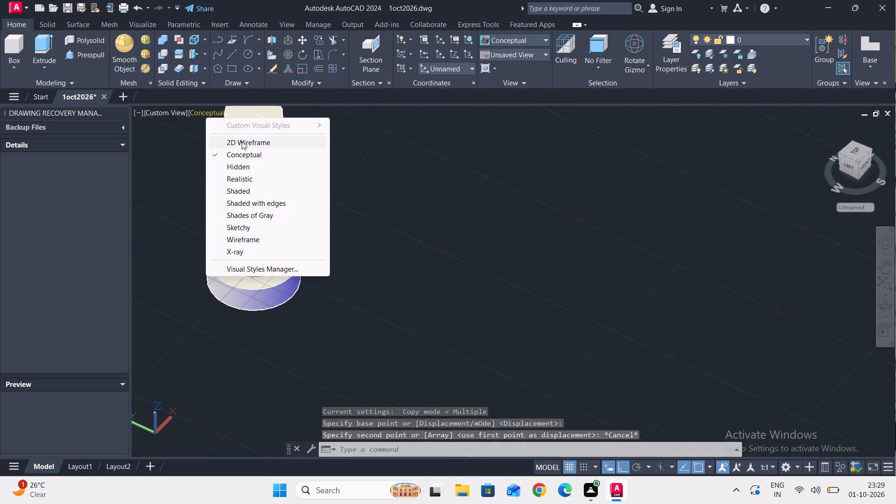
click(243, 141)
Copy the upright radius 3 circle from its centre to the lower end of the 10-long line on the shaft's axis.
scroll(274, 154, up, 2)
scroll(289, 201, down, 3)
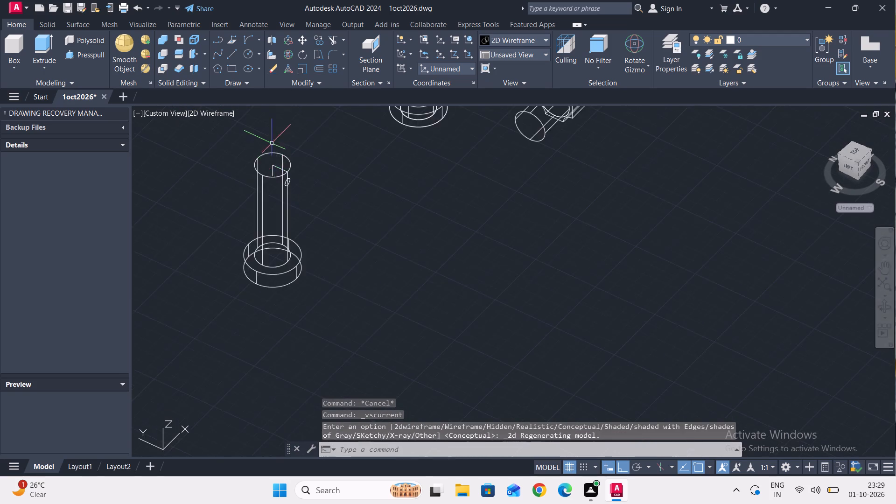
scroll(272, 142, up, 3)
scroll(311, 312, up, 1)
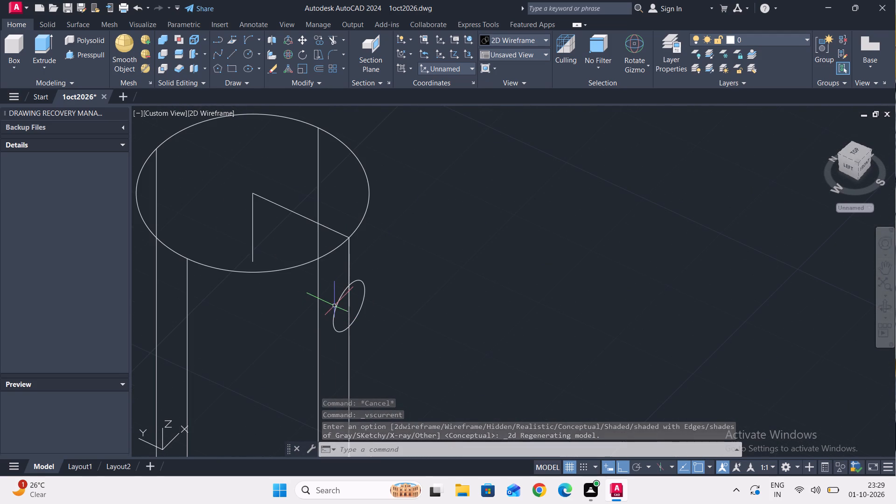
click(337, 308)
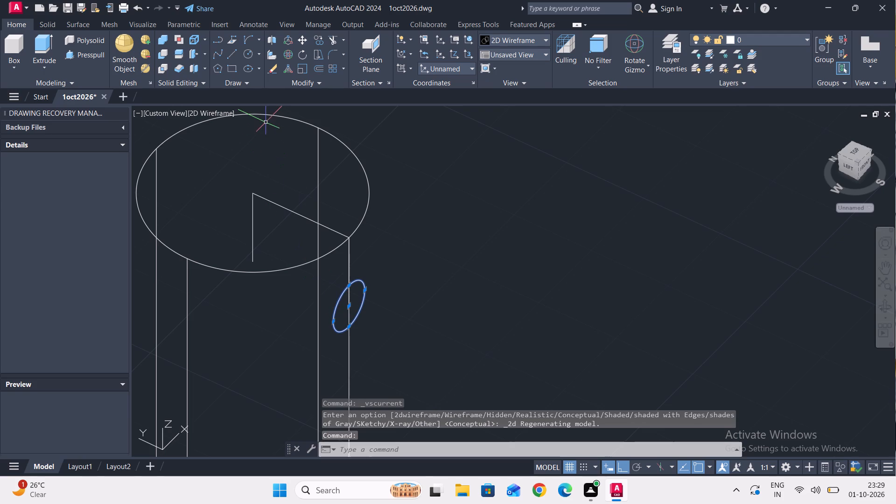
click(320, 38)
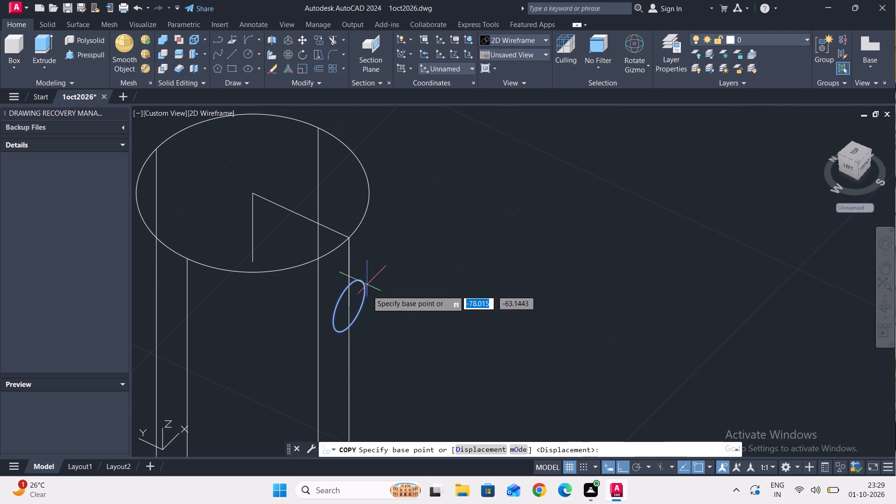
click(346, 307)
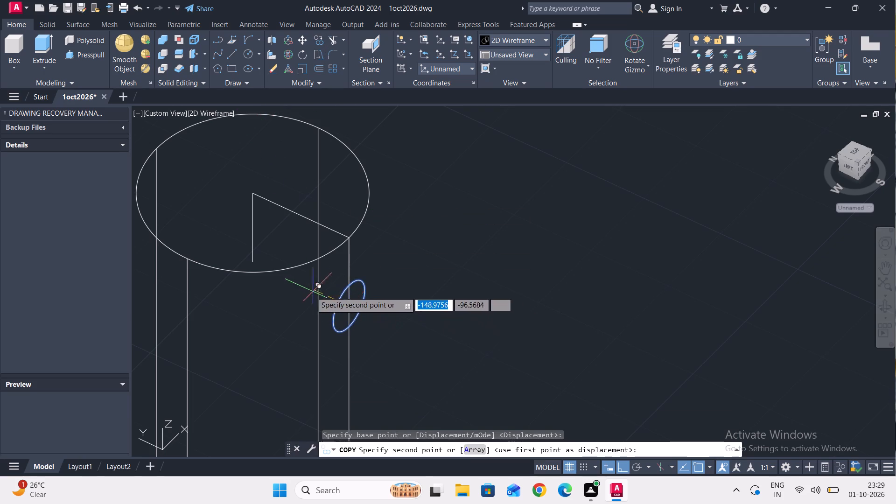
click(252, 264)
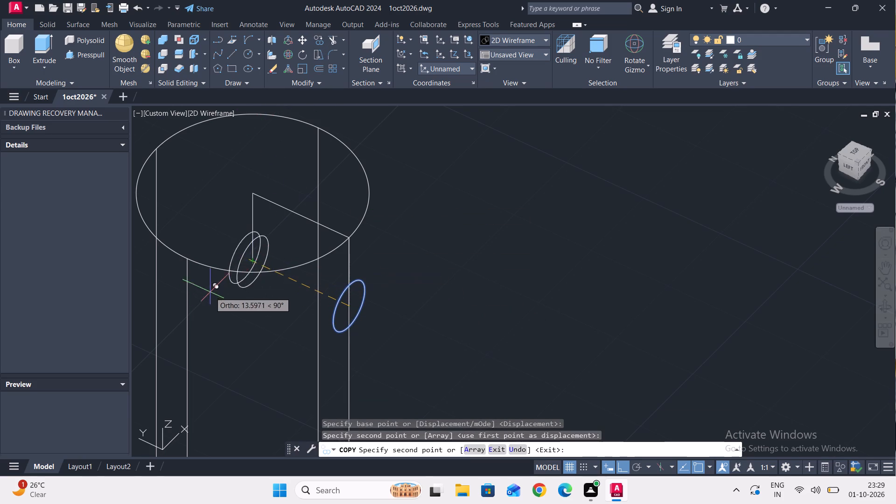
key(Escape)
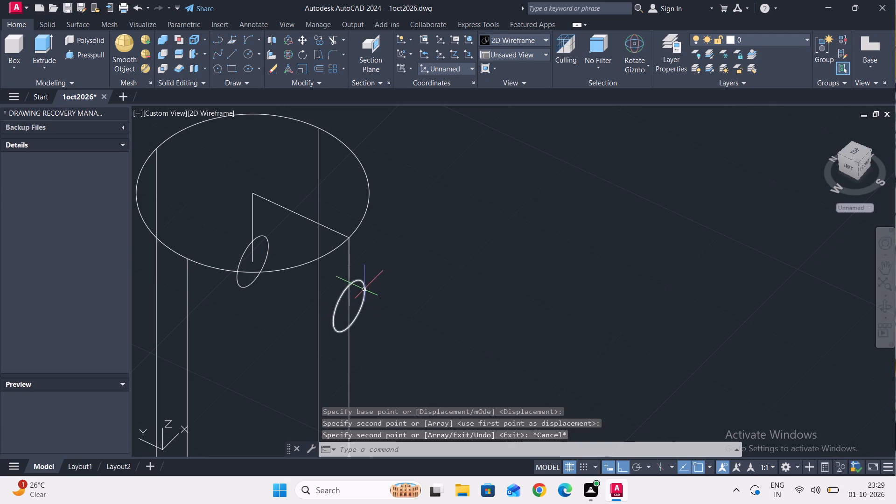
Erase the original radius 3 circle on the outer surface of the pin's shaft.
right_click(365, 288)
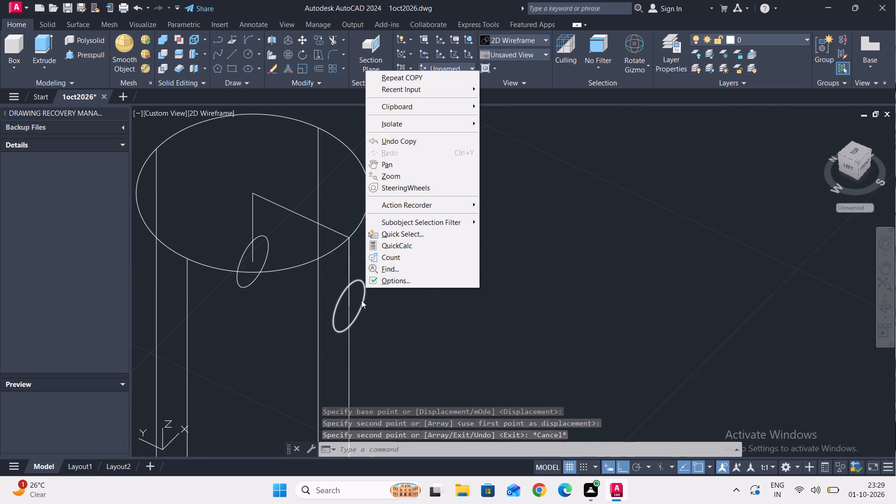
key(Escape)
click(364, 294)
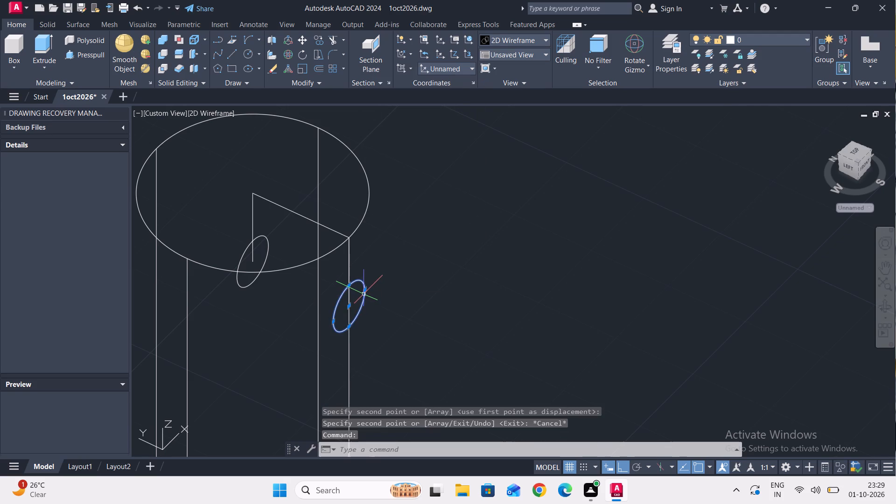
key(Delete)
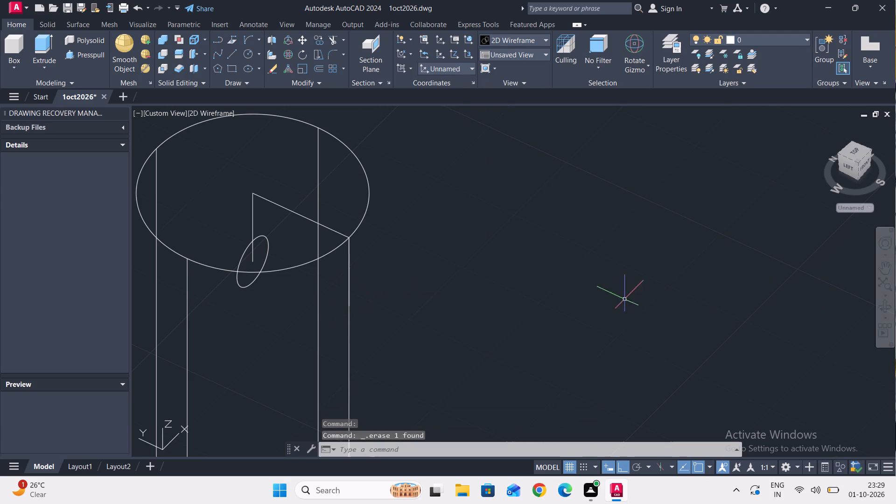
Presspull the radius 3 circle on the shaft's axis outward through the shaft wall to a length of about 17.
click(85, 56)
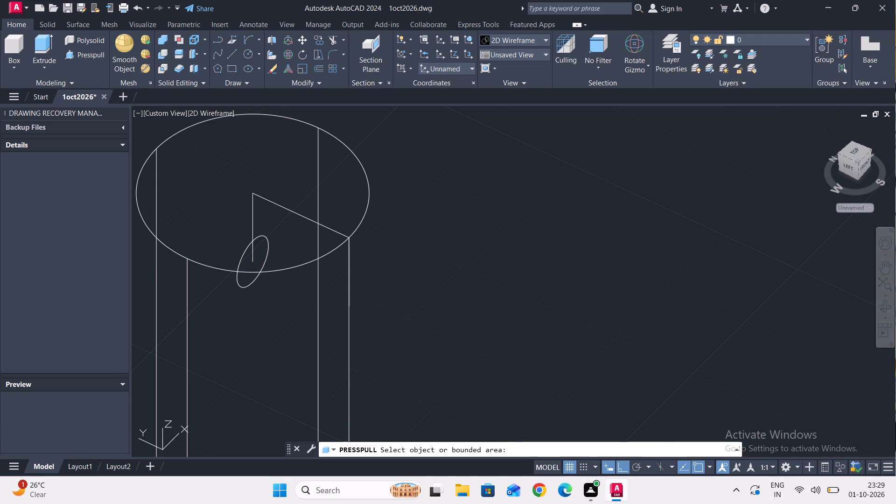
click(242, 259)
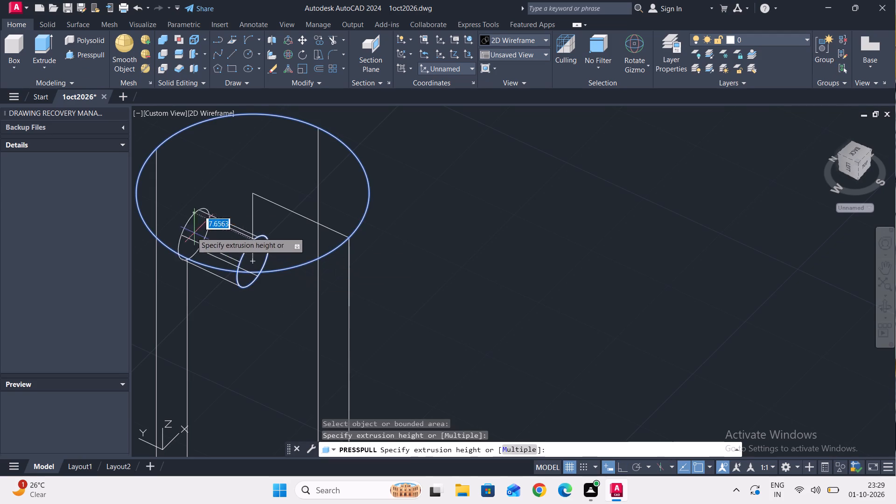
scroll(134, 206, down, 4)
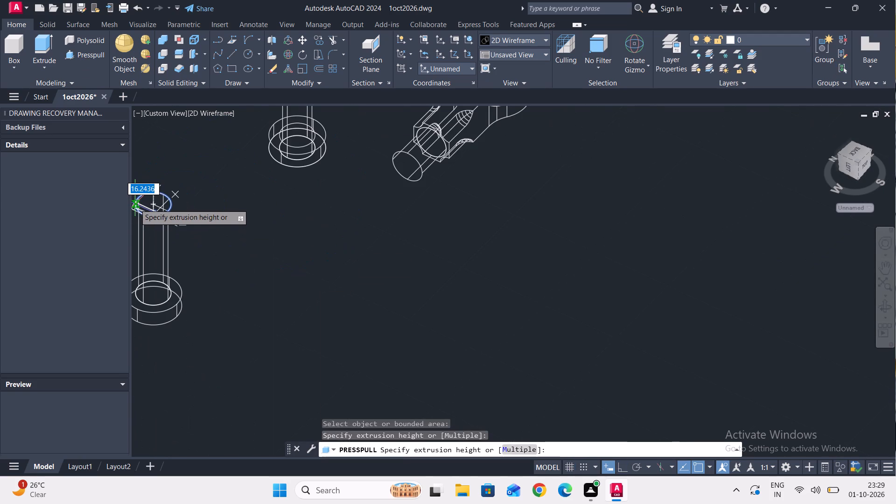
scroll(142, 208, down, 1)
scroll(145, 211, up, 6)
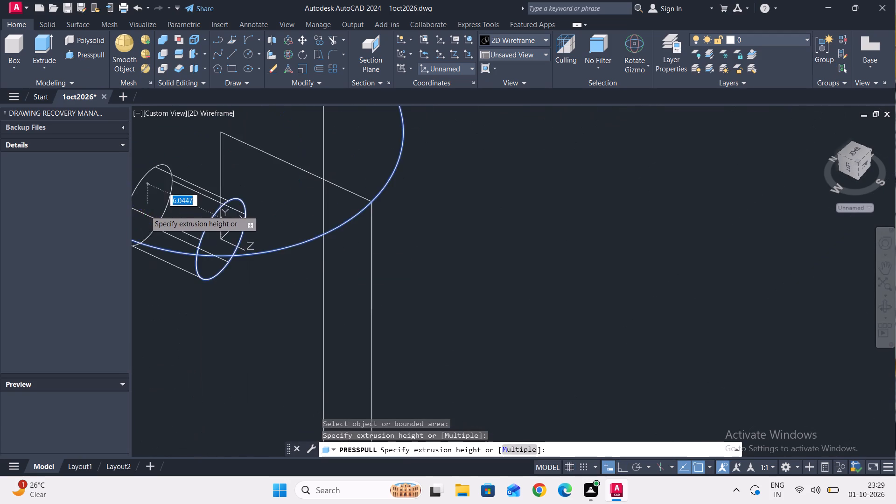
scroll(159, 217, down, 5)
scroll(230, 235, up, 4)
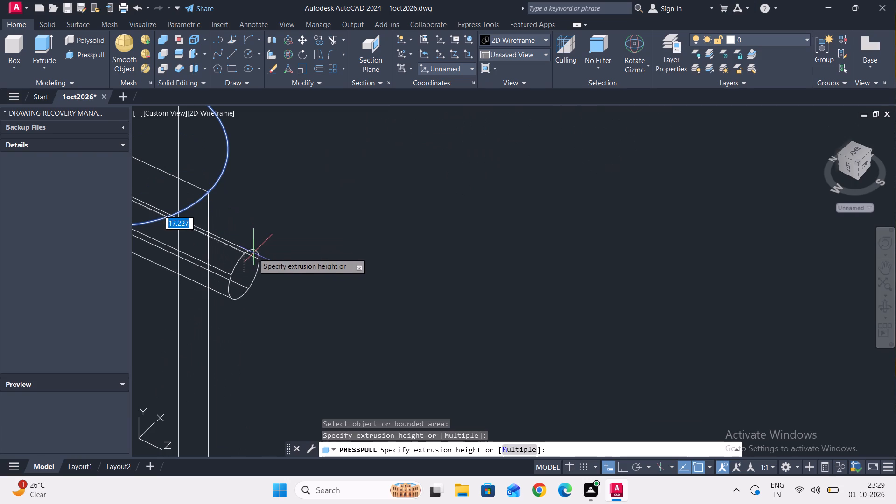
click(254, 253)
scroll(357, 256, down, 4)
scroll(295, 239, up, 3)
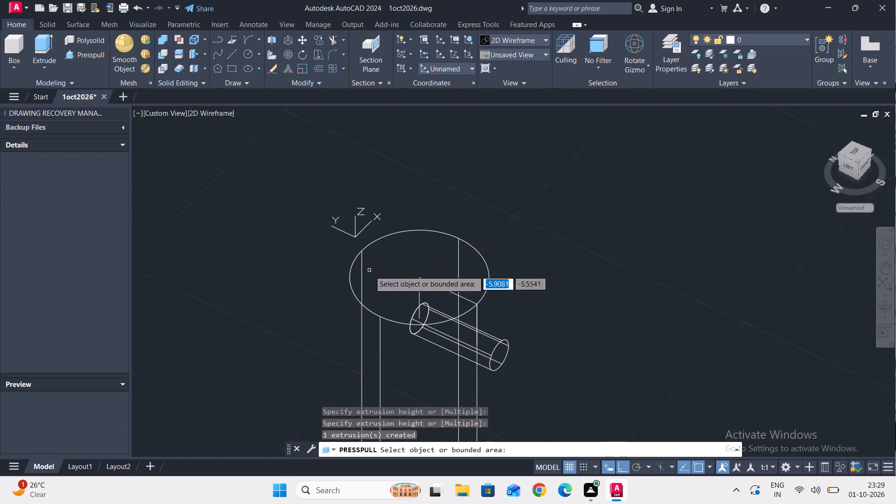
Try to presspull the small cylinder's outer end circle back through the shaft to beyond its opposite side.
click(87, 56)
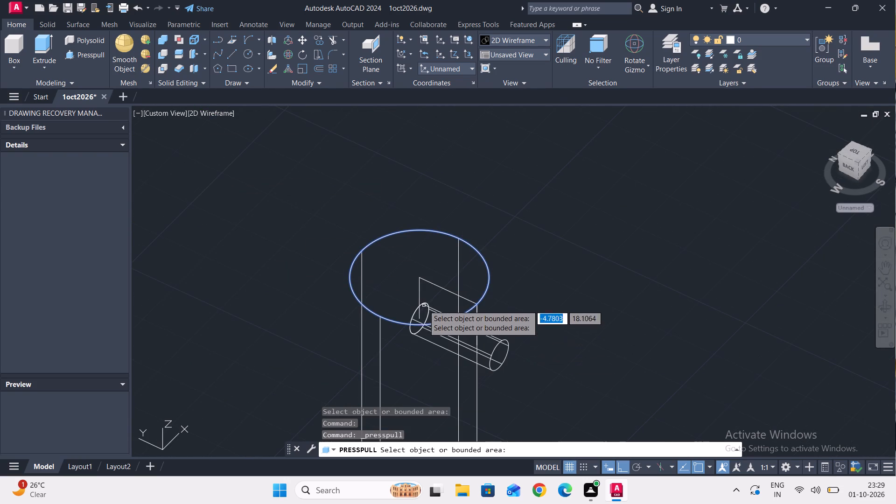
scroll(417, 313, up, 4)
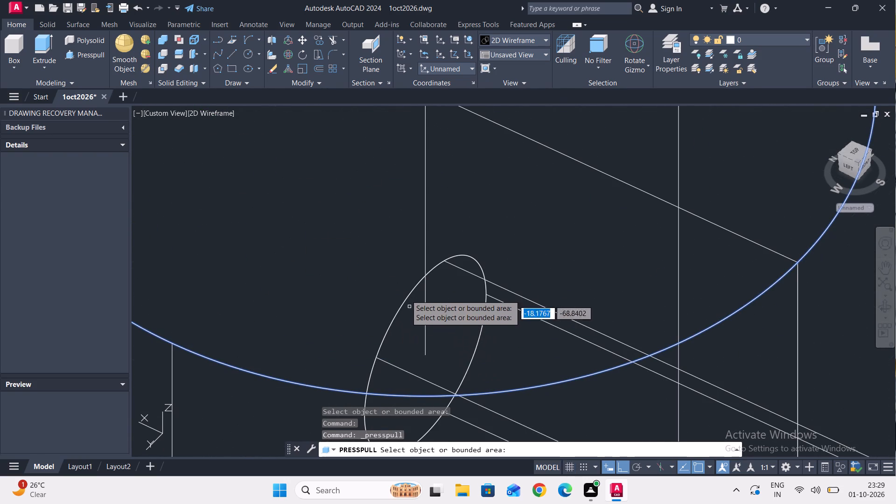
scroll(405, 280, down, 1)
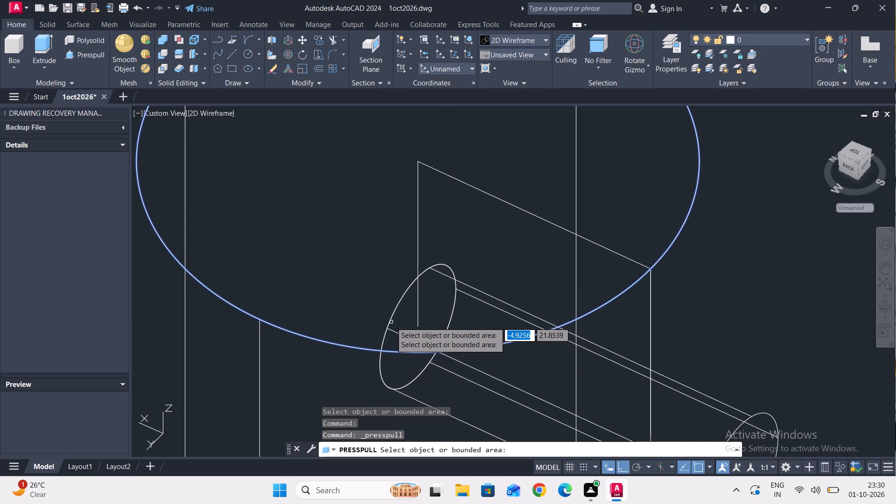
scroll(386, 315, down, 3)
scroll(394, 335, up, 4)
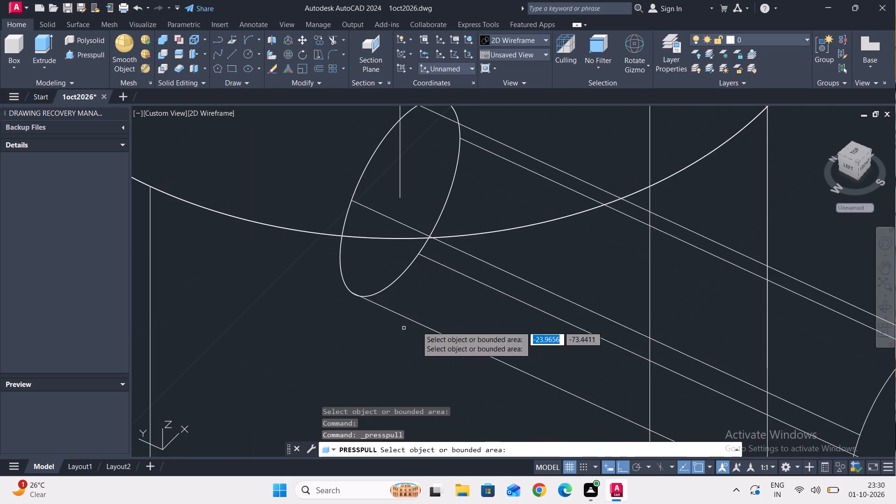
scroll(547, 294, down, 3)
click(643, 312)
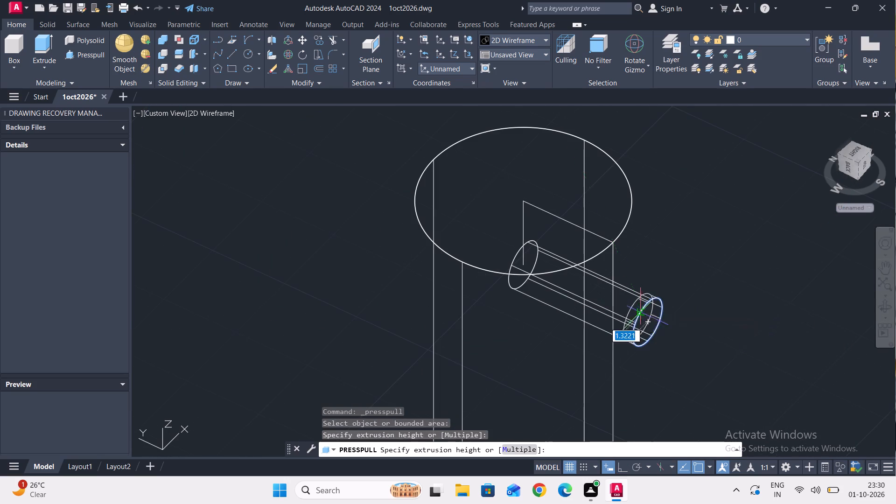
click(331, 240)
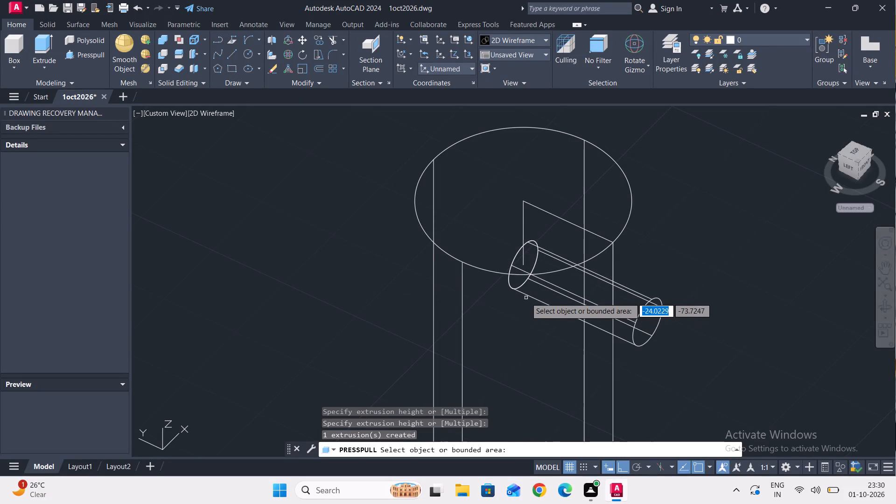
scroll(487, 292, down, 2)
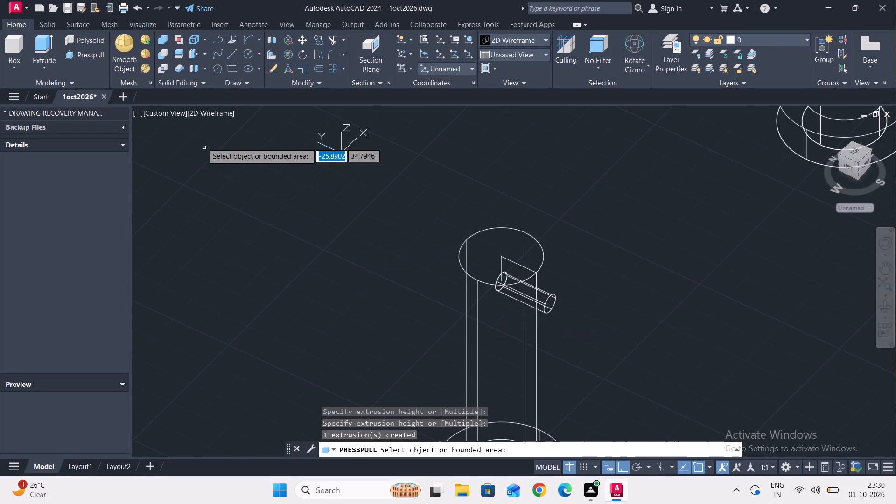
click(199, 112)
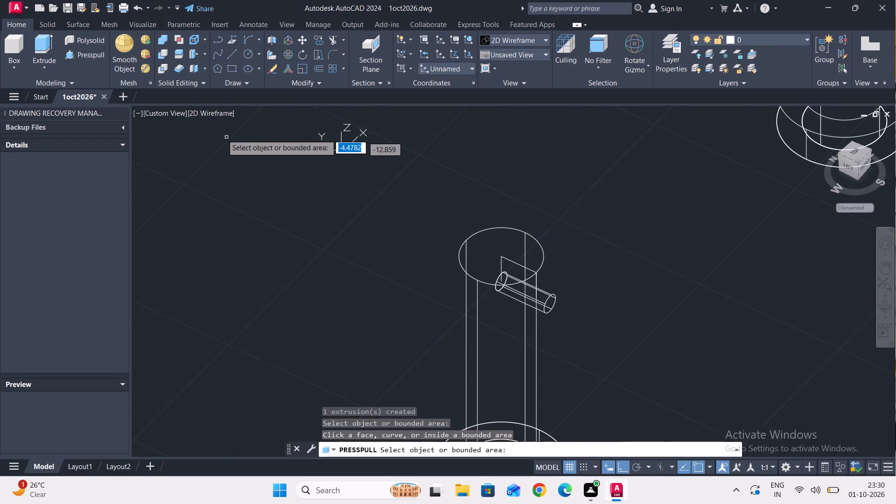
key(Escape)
Switch the visual style to Conceptual.
click(214, 110)
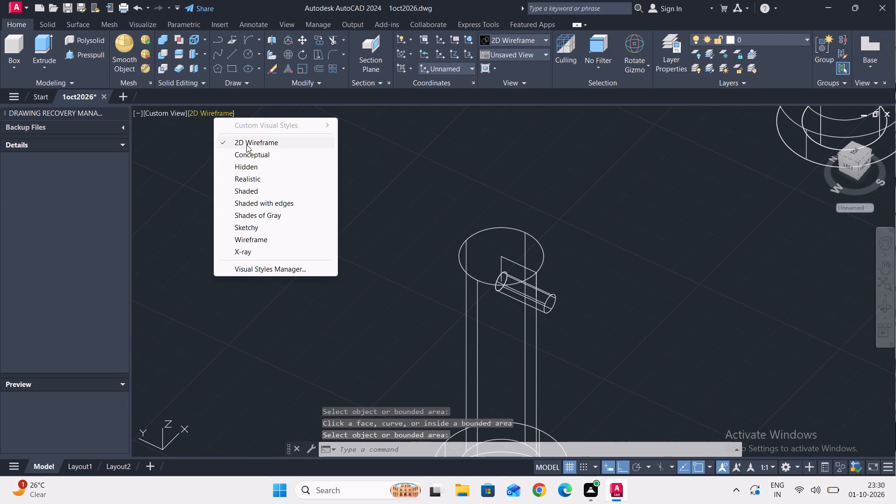
click(253, 154)
Examine how the small cross cylinder passes through and projects from the pin's shaft.
scroll(357, 251, down, 1)
scroll(467, 296, up, 3)
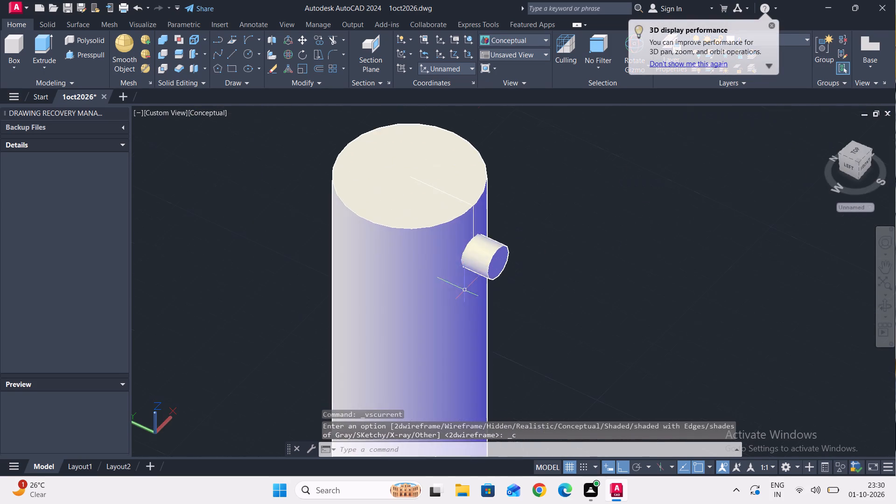
scroll(463, 252, up, 4)
scroll(462, 254, down, 4)
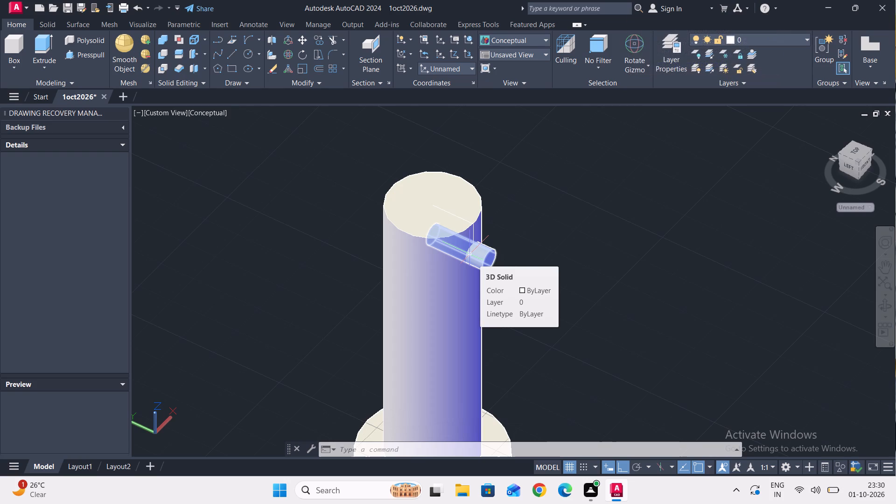
scroll(434, 229, down, 1)
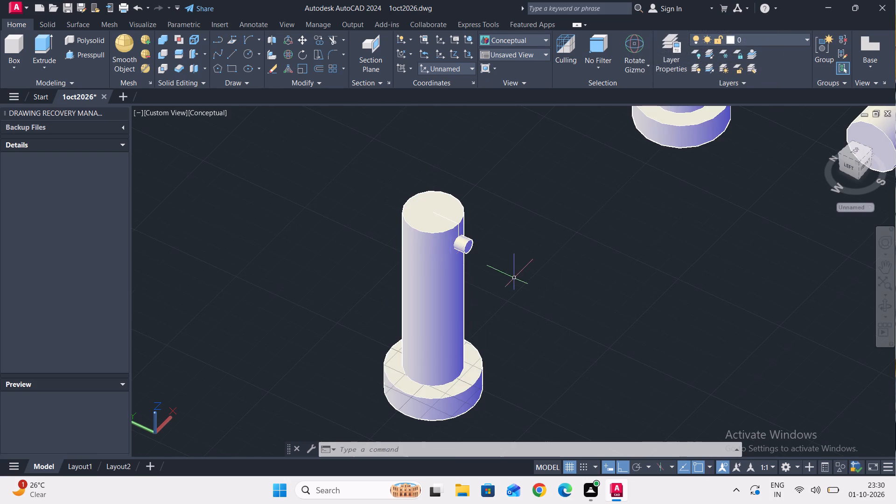
scroll(470, 243, up, 5)
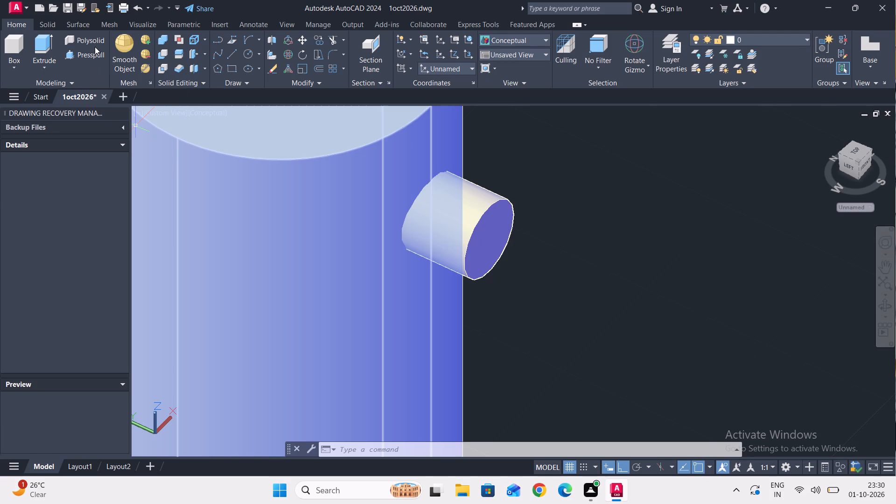
scroll(496, 228, down, 1)
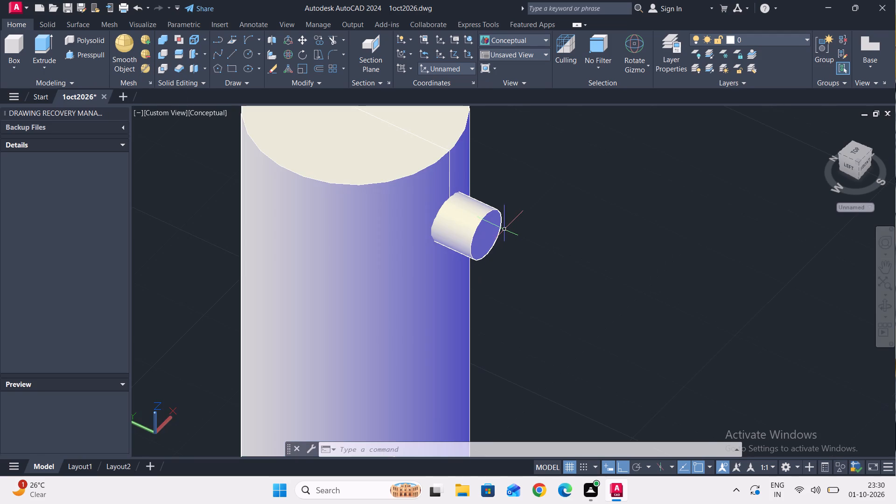
scroll(507, 229, down, 1)
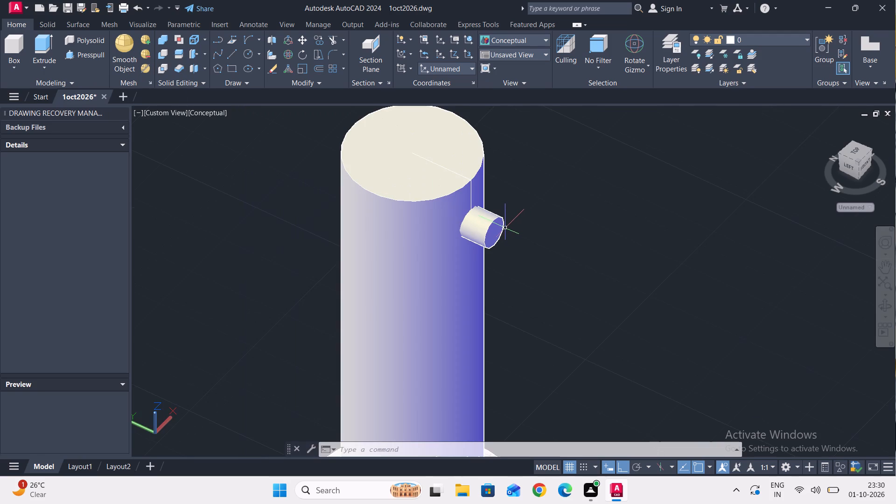
scroll(505, 228, up, 3)
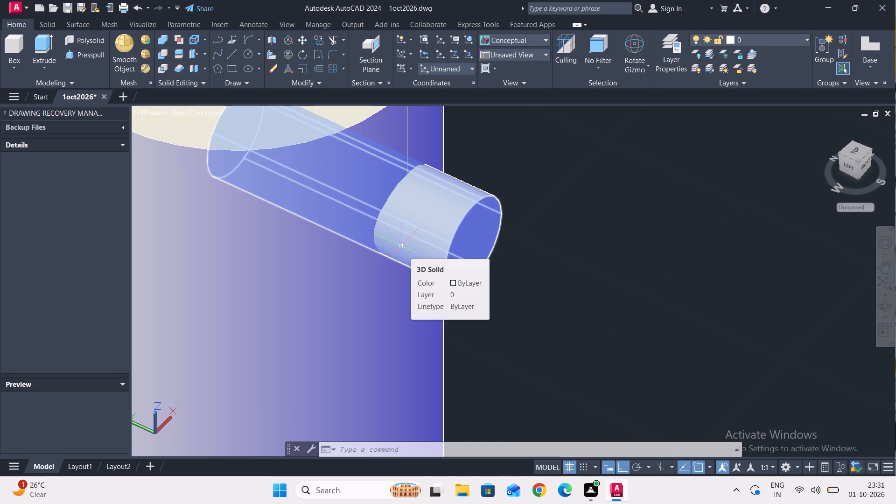
scroll(400, 241, down, 4)
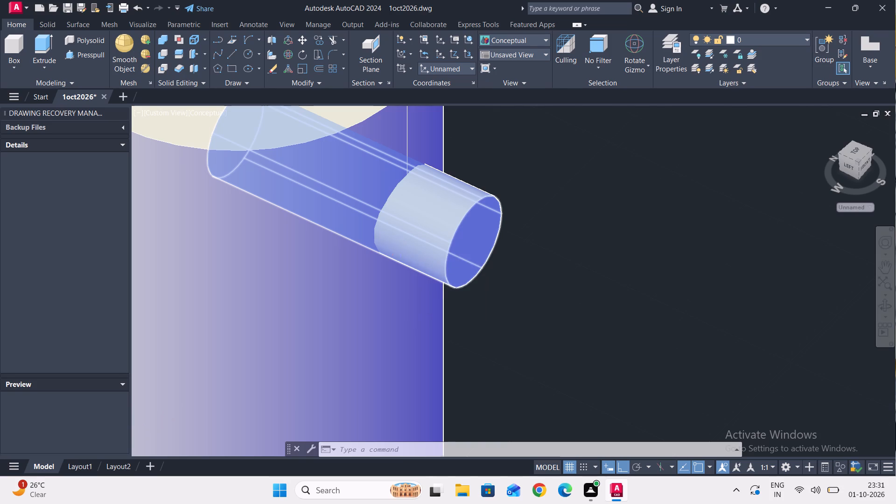
scroll(453, 251, down, 3)
scroll(444, 255, up, 3)
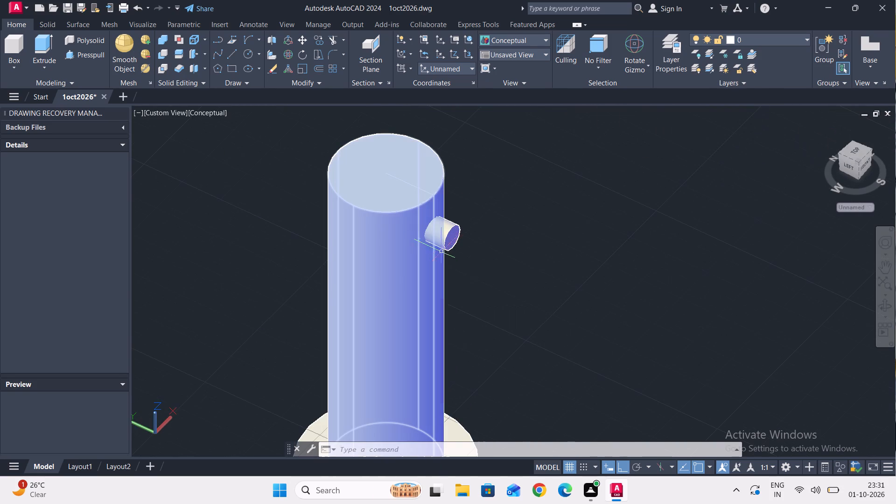
scroll(421, 231, up, 3)
key(Escape)
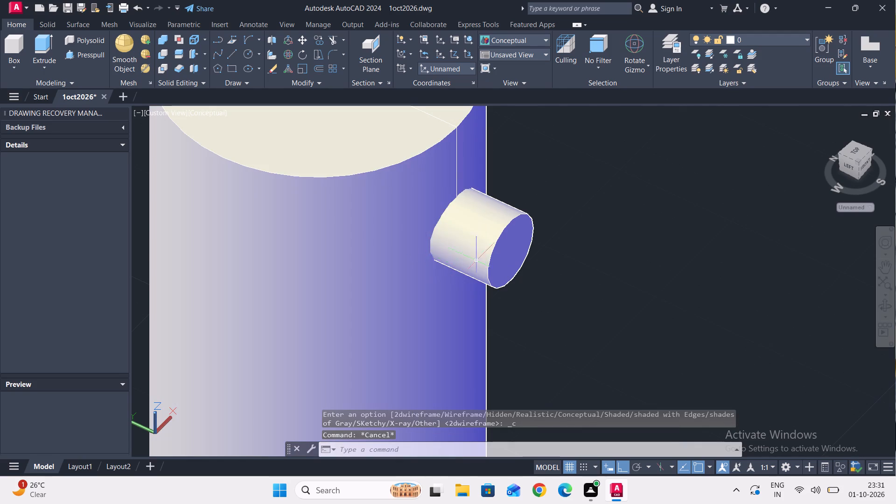
scroll(462, 263, down, 3)
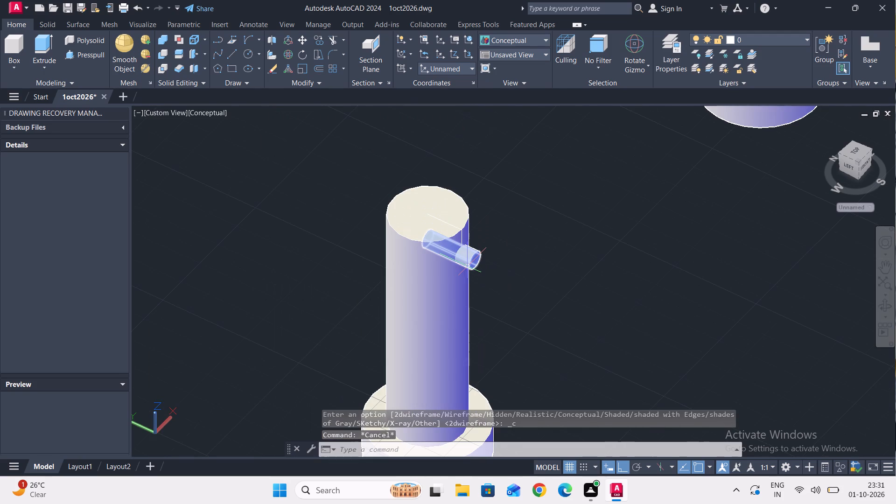
scroll(461, 261, up, 3)
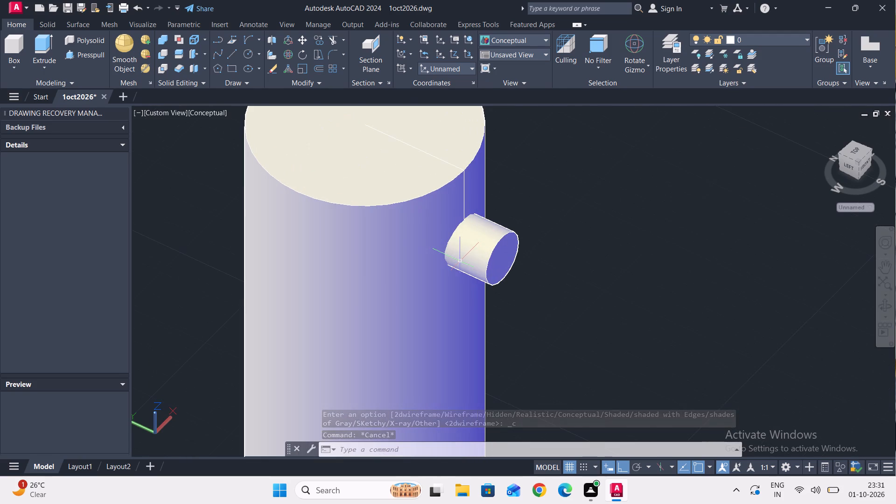
Presspull the small cylinder's outer end face 45 back through the shaft.
click(85, 56)
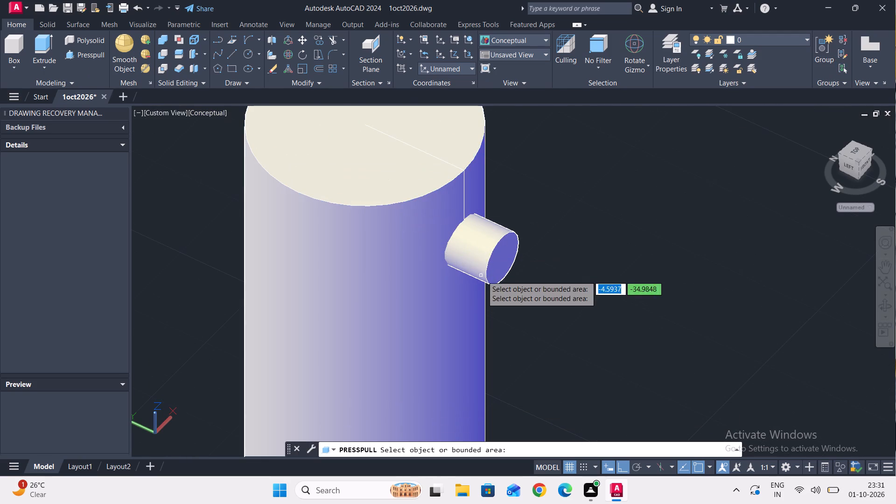
double_click(491, 259)
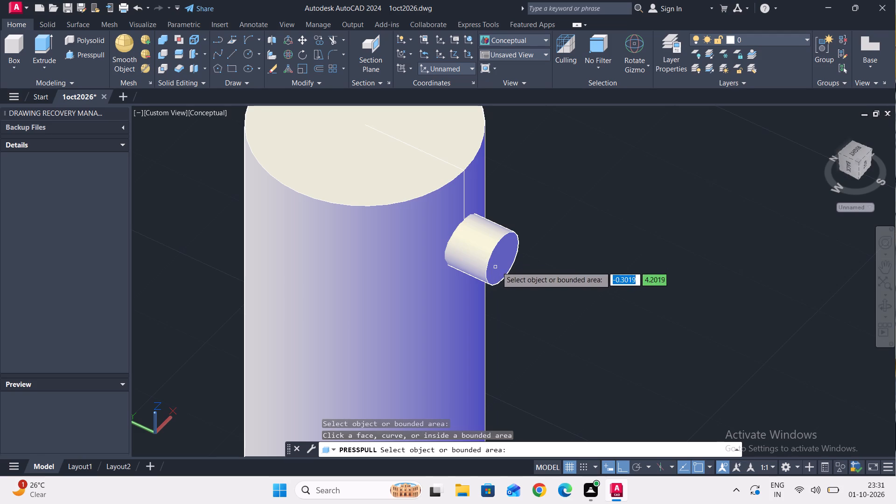
double_click(493, 256)
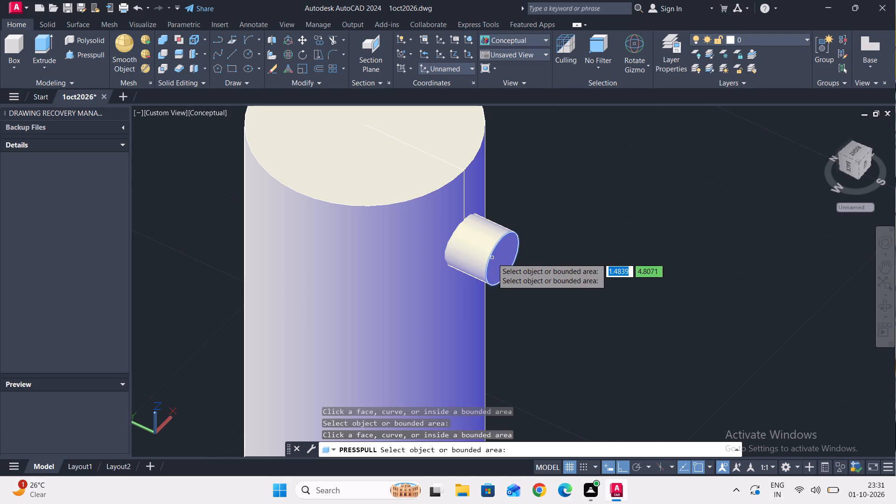
click(492, 258)
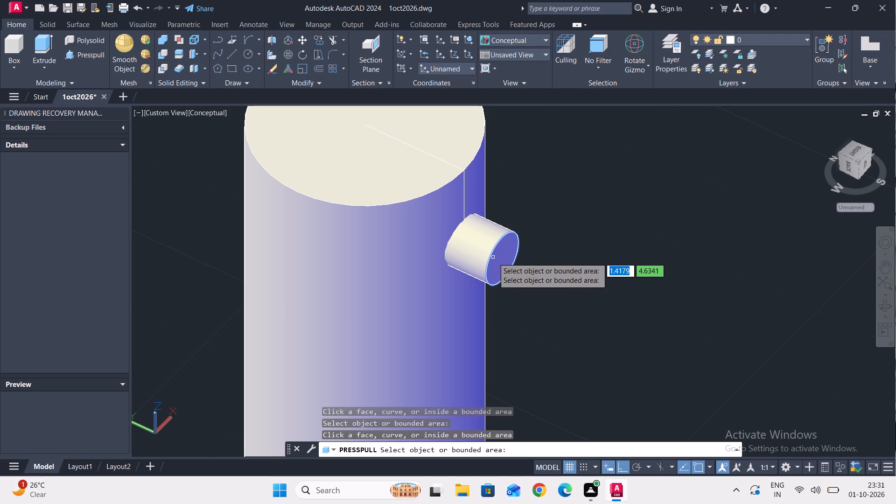
double_click(493, 258)
scroll(275, 210, down, 1)
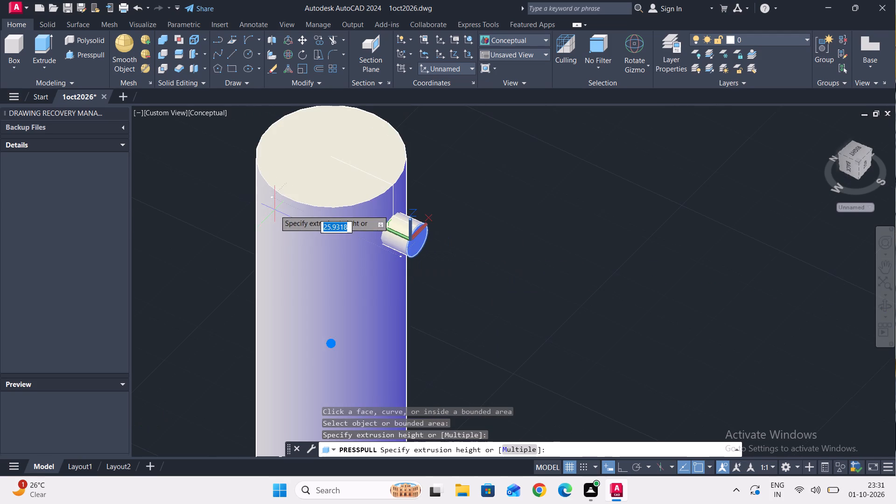
scroll(200, 181, down, 1)
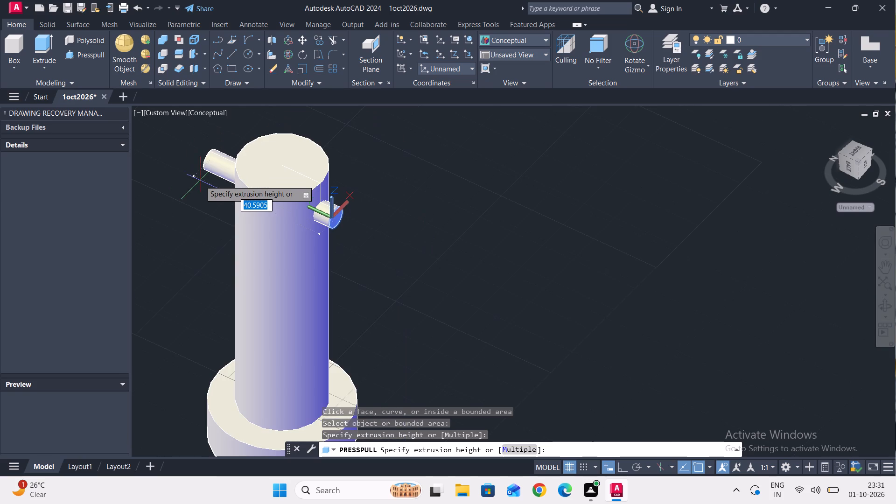
scroll(200, 181, up, 2)
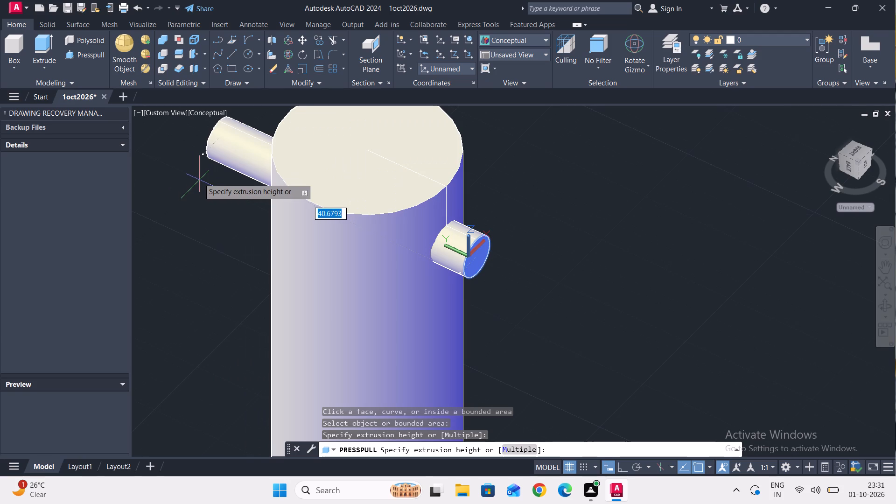
text(45)
key(Return)
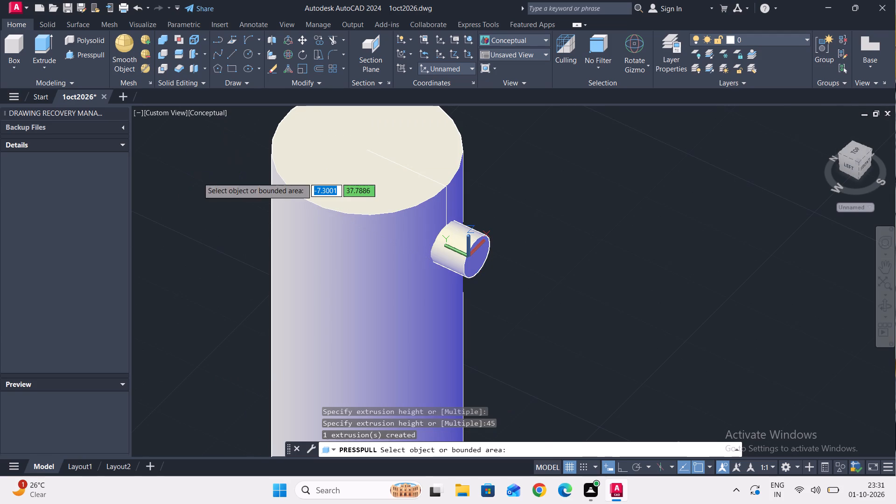
Erase the small cross cylinder projecting from the side of the headed pin's shaft.
scroll(214, 212, down, 3)
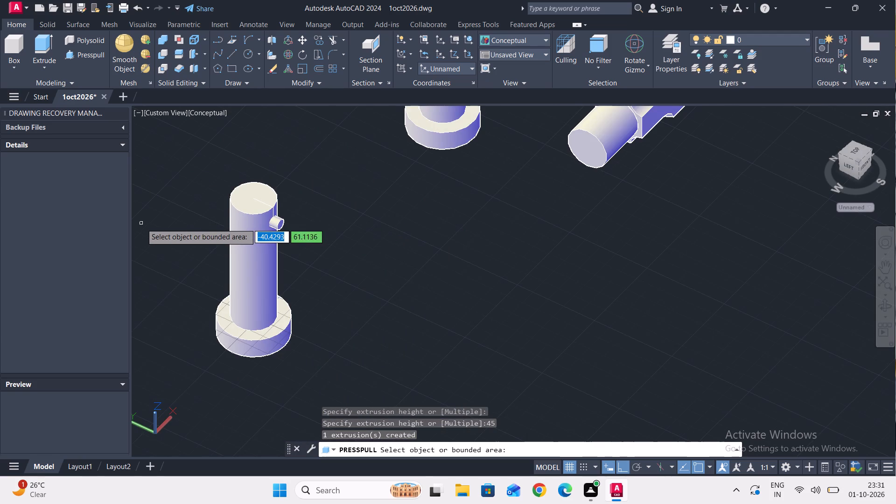
middle_drag(141, 226, 181, 243)
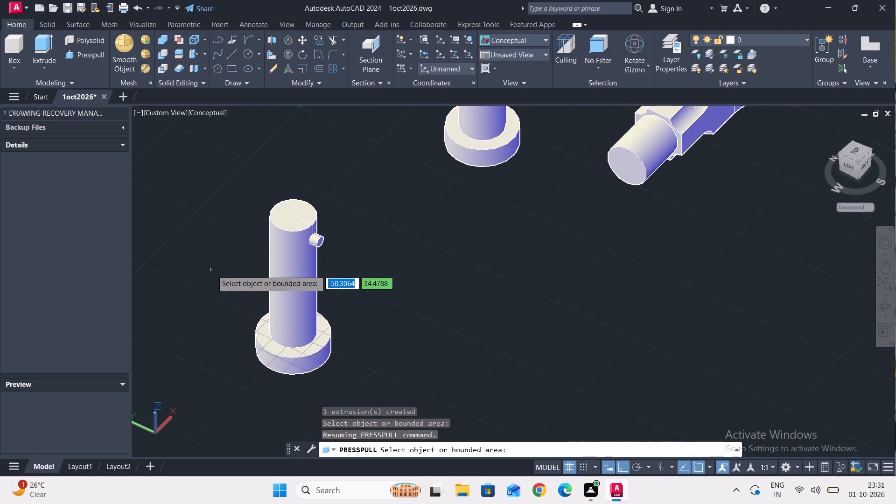
shift+middle_drag(212, 270, 344, 259)
shift+scroll(321, 279, down, 1)
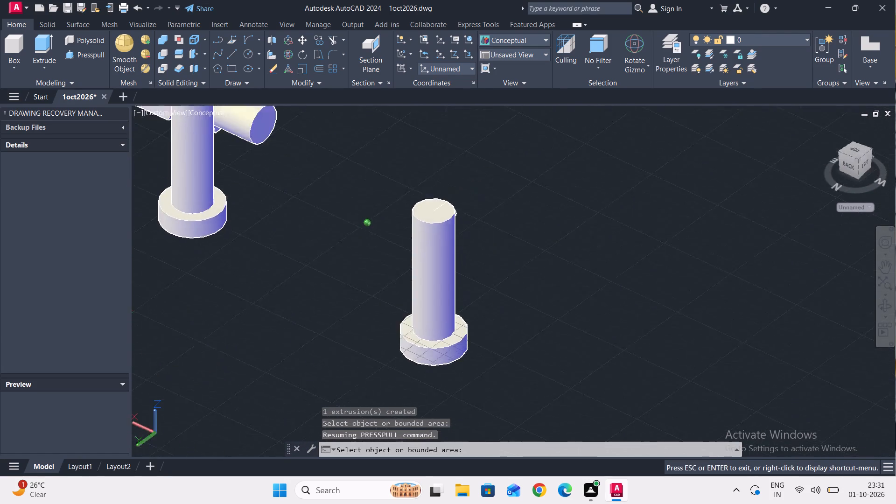
shift+middle_drag(344, 259, 275, 248)
scroll(396, 195, down, 2)
scroll(363, 173, up, 2)
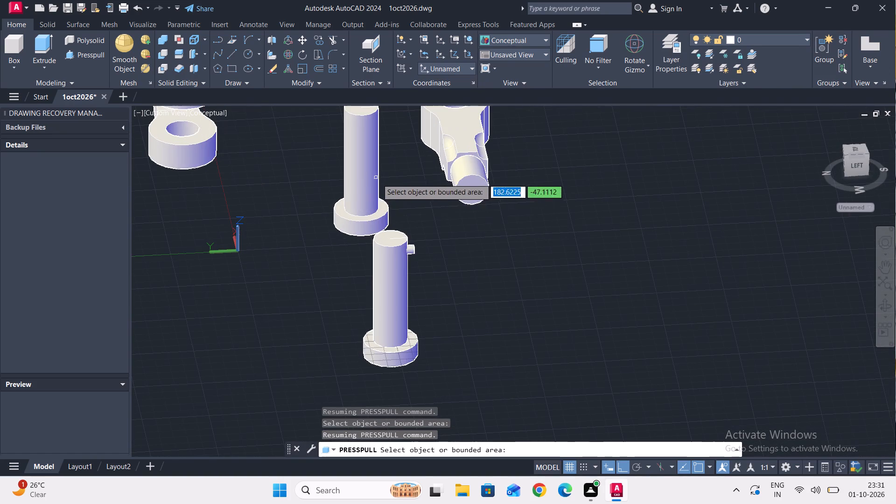
middle_drag(427, 200, 347, 228)
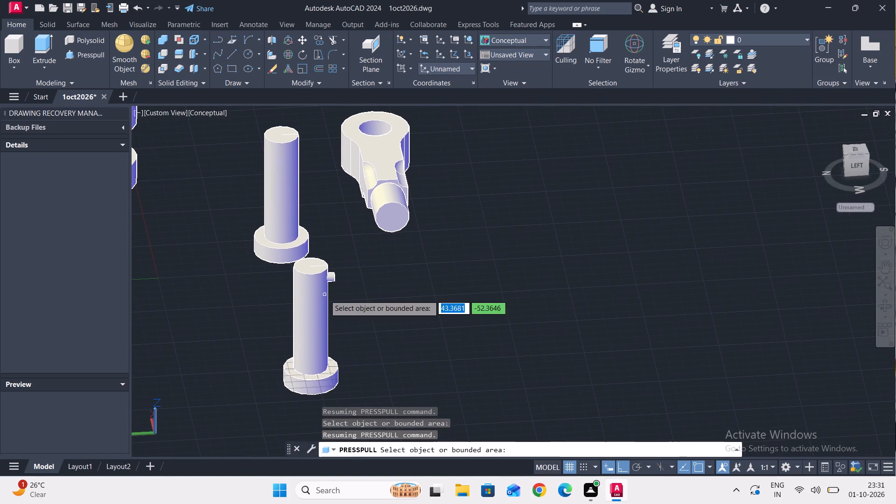
scroll(324, 275, up, 3)
right_click(347, 276)
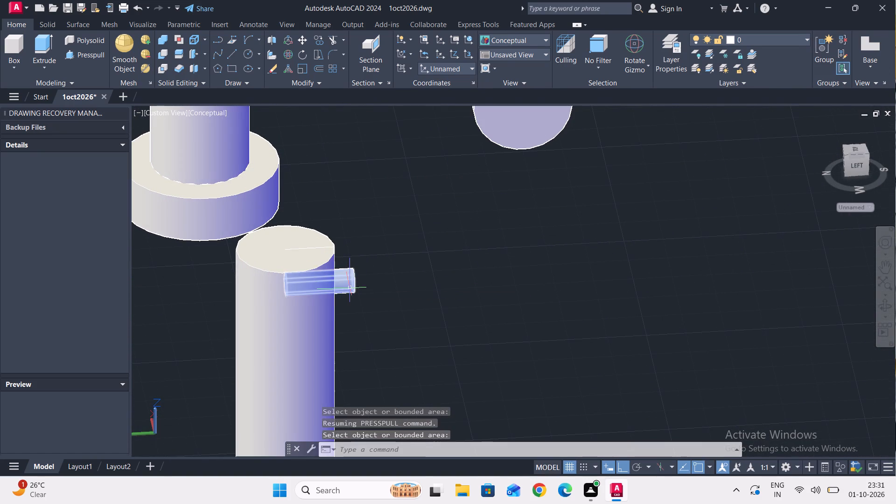
key(Delete)
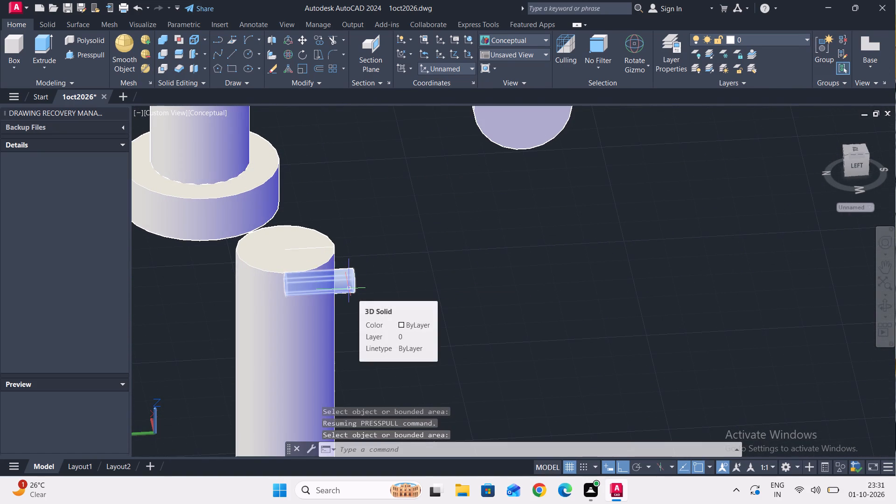
key(Delete)
key(Escape)
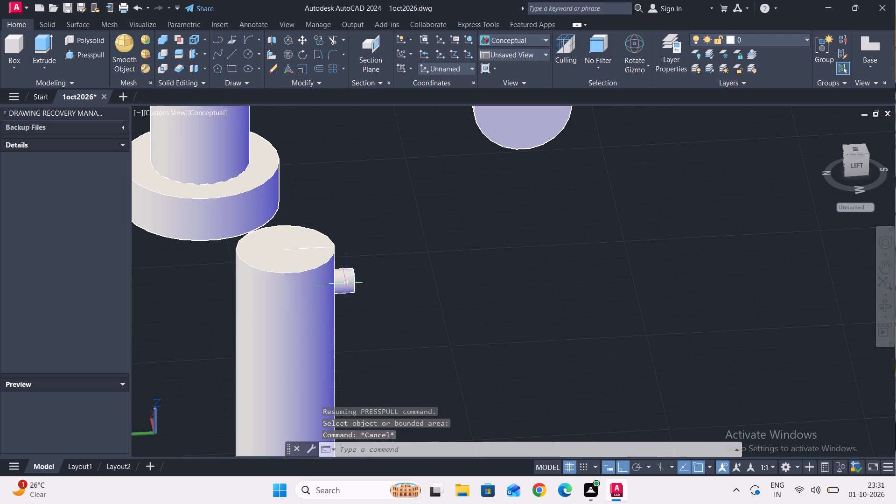
click(346, 283)
key(Delete)
In the top view, draw a radius 20 circle in the open space between the two headed pins.
scroll(353, 297, down, 1)
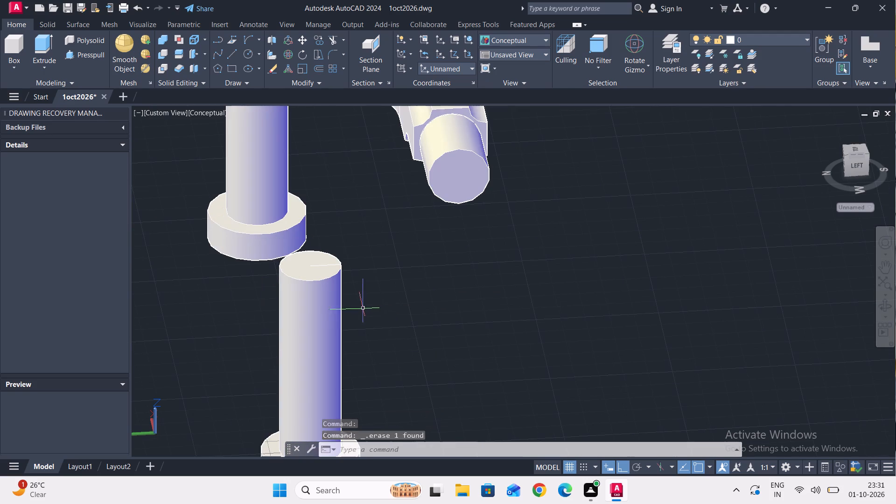
middle_drag(403, 308, 355, 325)
shift+middle_drag(365, 308, 321, 271)
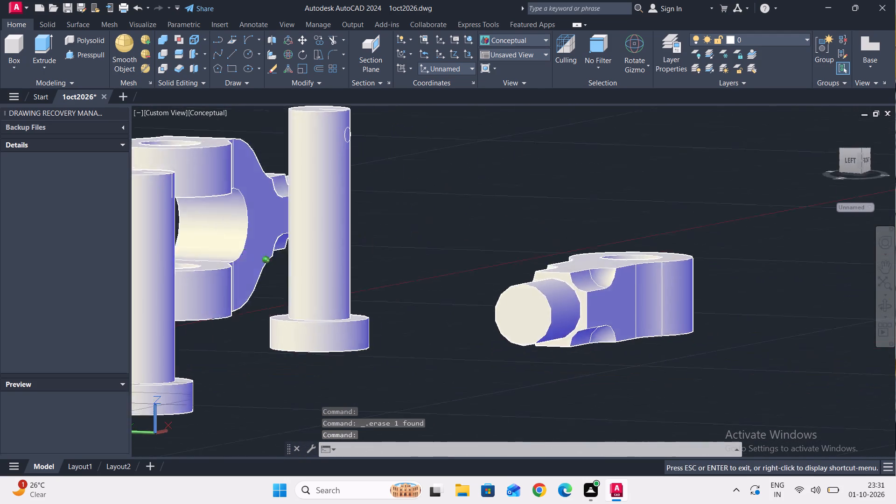
shift+middle_drag(321, 271, 359, 280)
scroll(375, 287, down, 3)
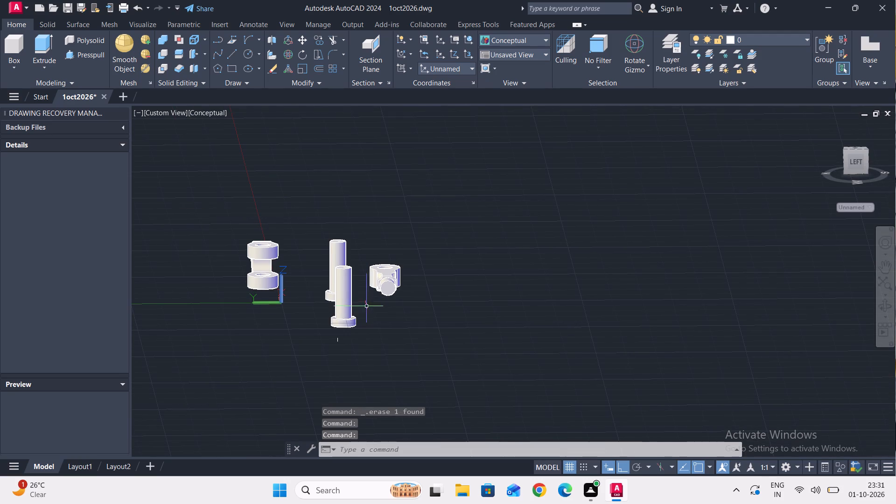
middle_drag(449, 273, 405, 298)
shift+scroll(413, 309, down, 1)
middle_drag(378, 259, 370, 276)
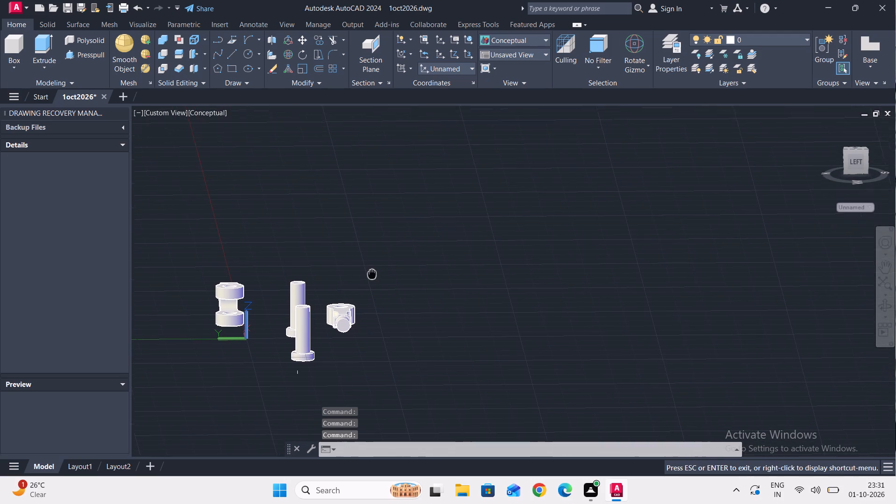
middle_drag(370, 276, 350, 280)
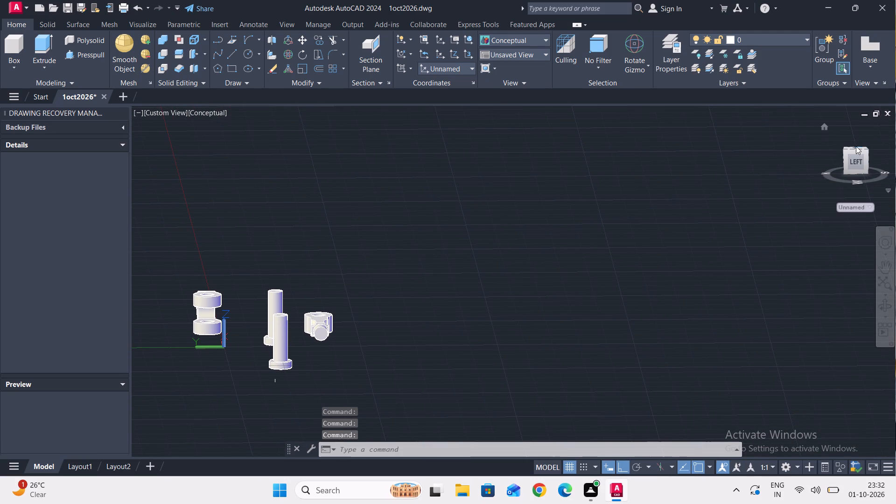
click(853, 148)
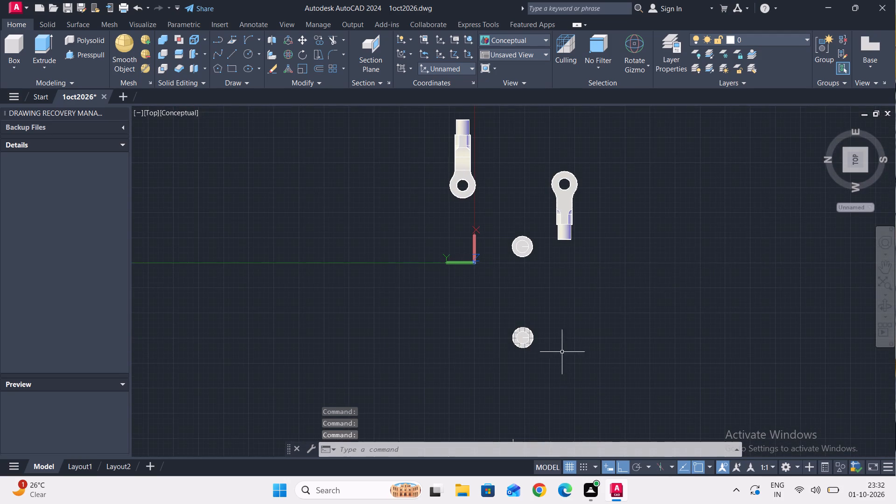
scroll(557, 353, up, 2)
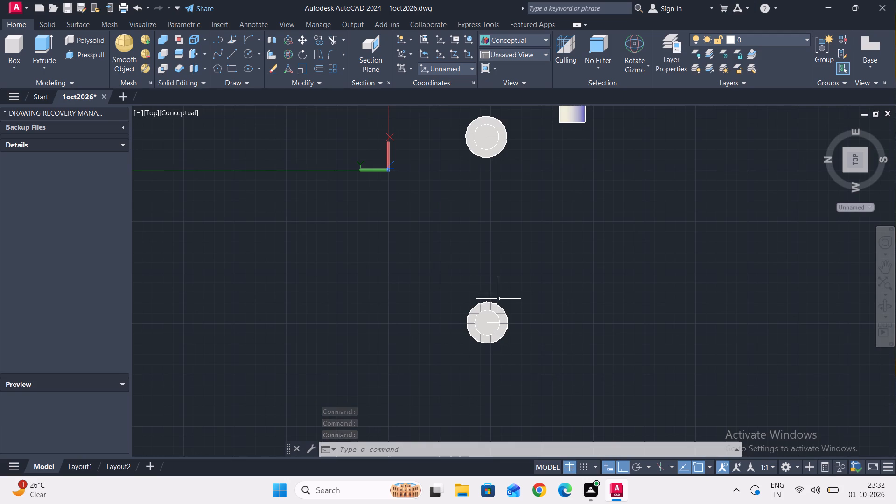
click(247, 53)
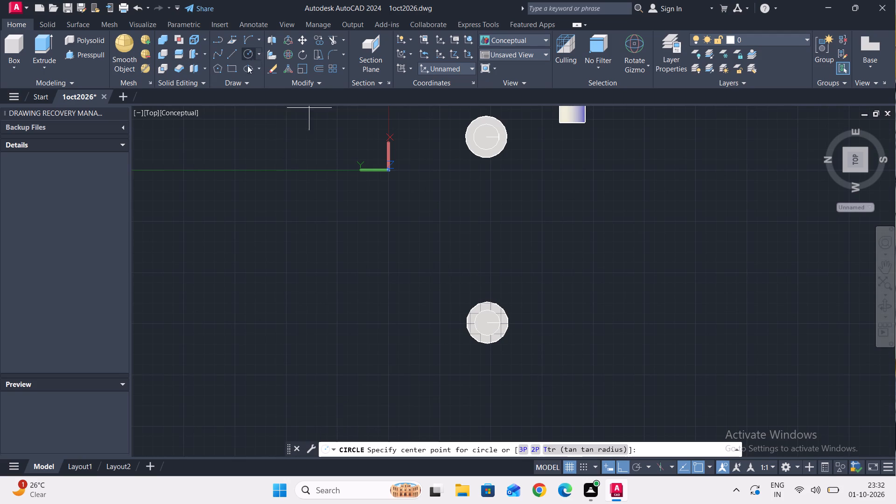
click(495, 251)
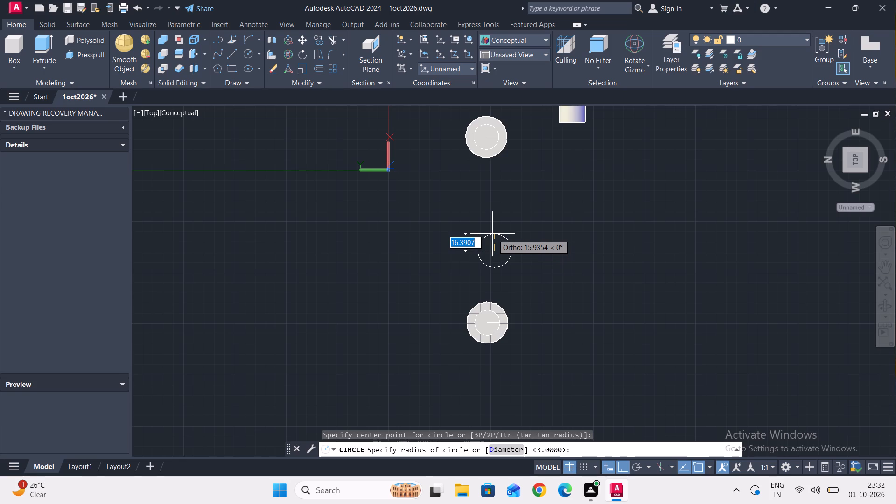
text(20)
key(Return)
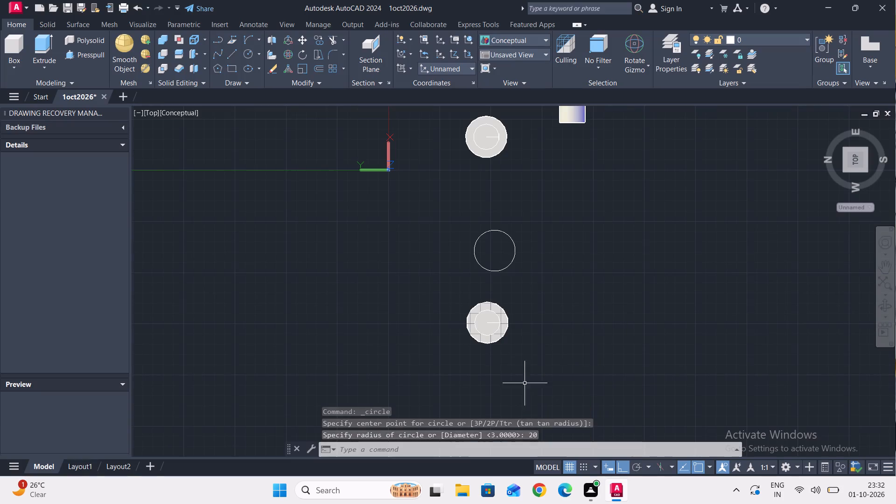
Draw a radius 12.5 circle concentric with the radius 20 circle.
click(252, 56)
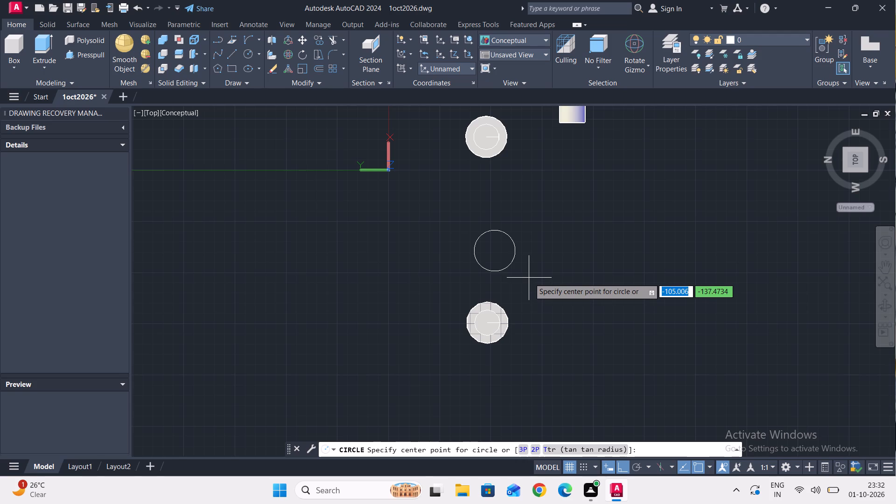
click(492, 249)
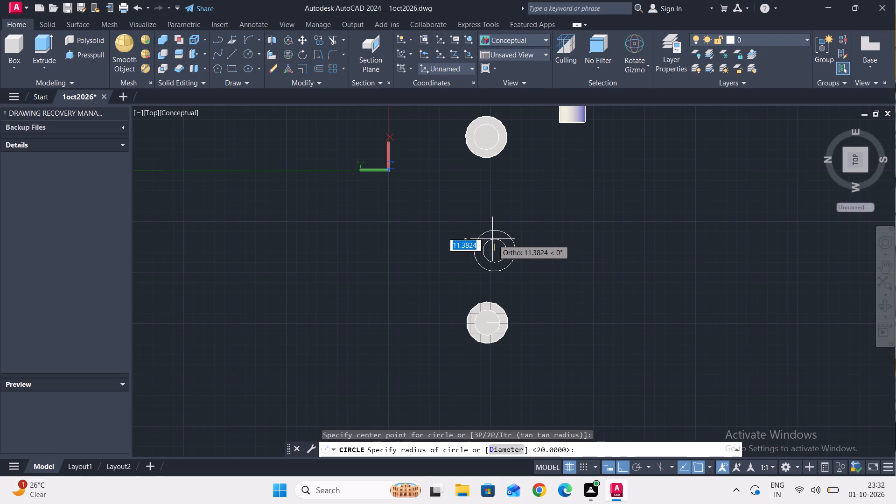
scroll(493, 239, up, 1)
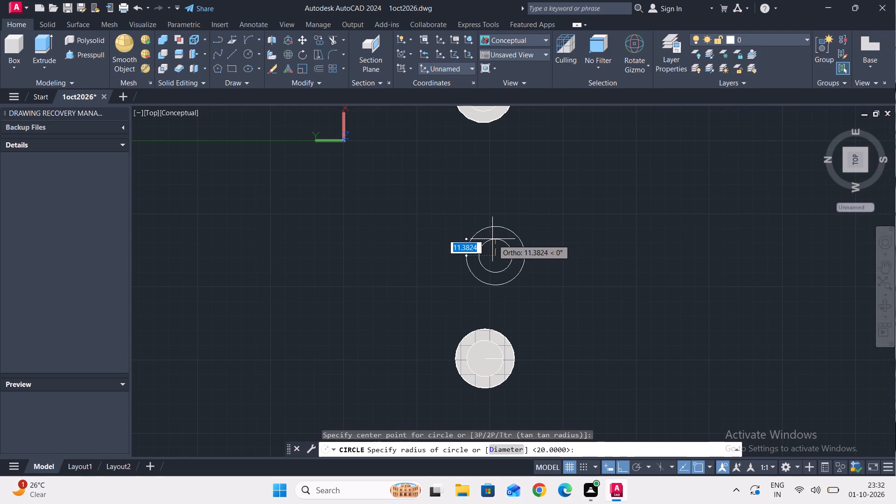
text(12.5)
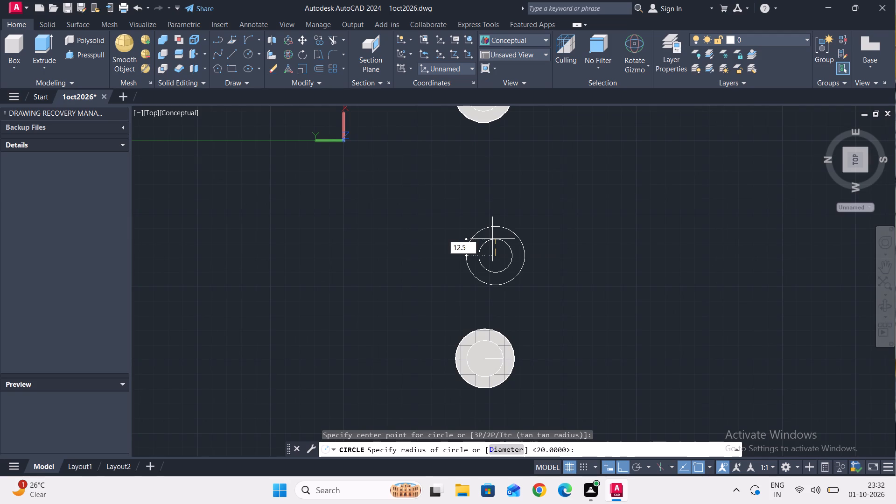
key(Return)
scroll(500, 267, up, 1)
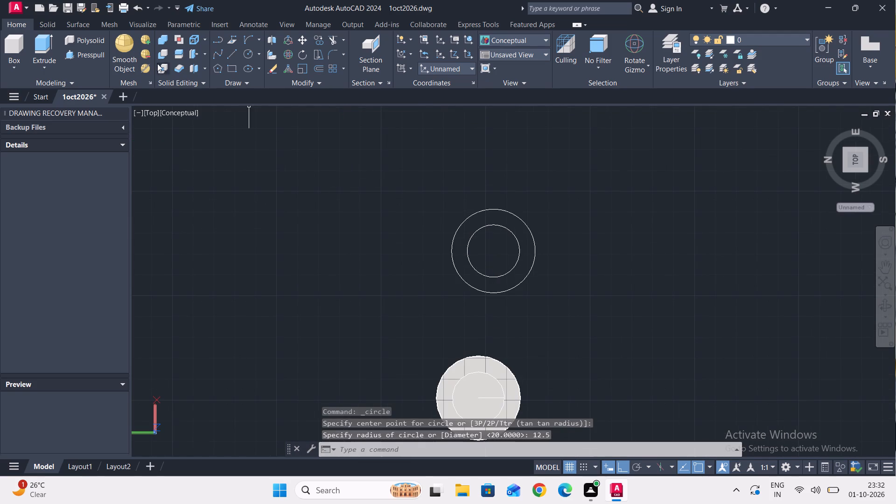
Presspull the ring area between the two concentric circles up by 12 to form a collar.
click(96, 55)
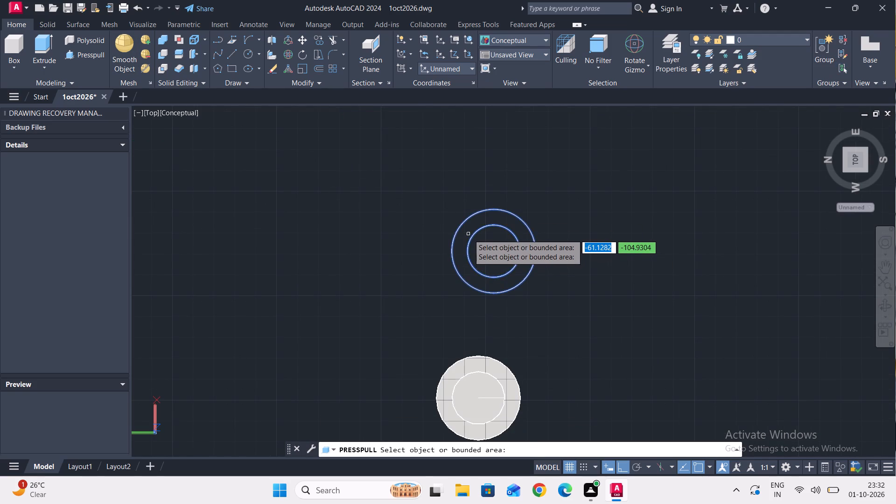
click(469, 234)
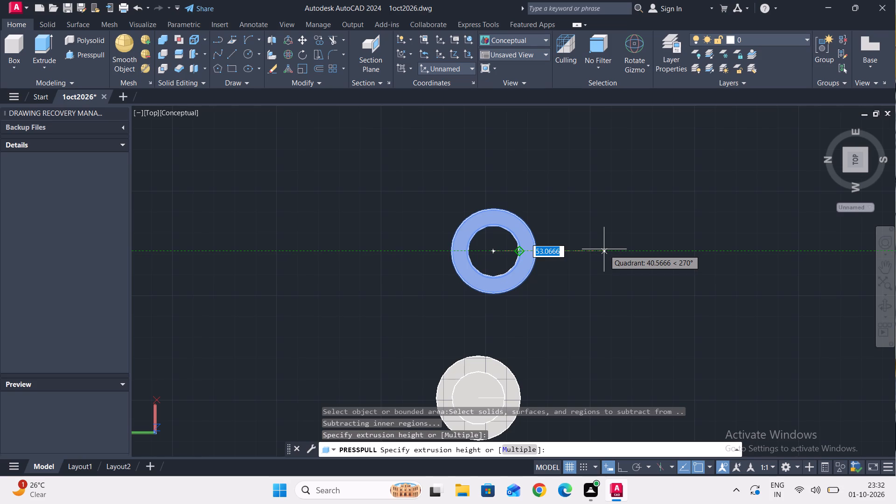
shift+middle_drag(604, 250, 570, 287)
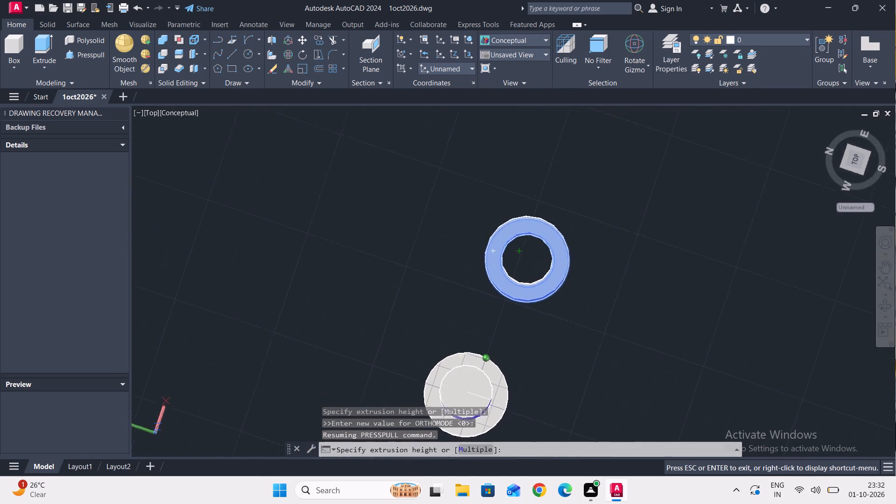
shift+middle_drag(570, 287, 530, 201)
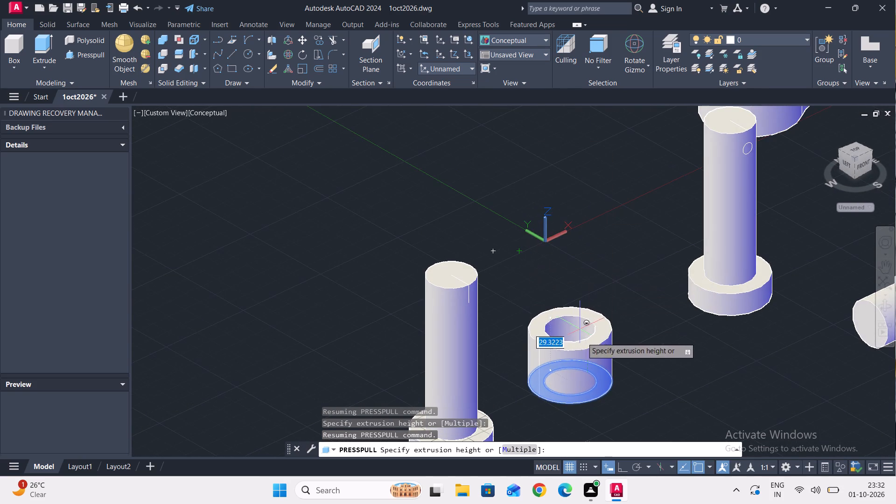
scroll(581, 365, up, 2)
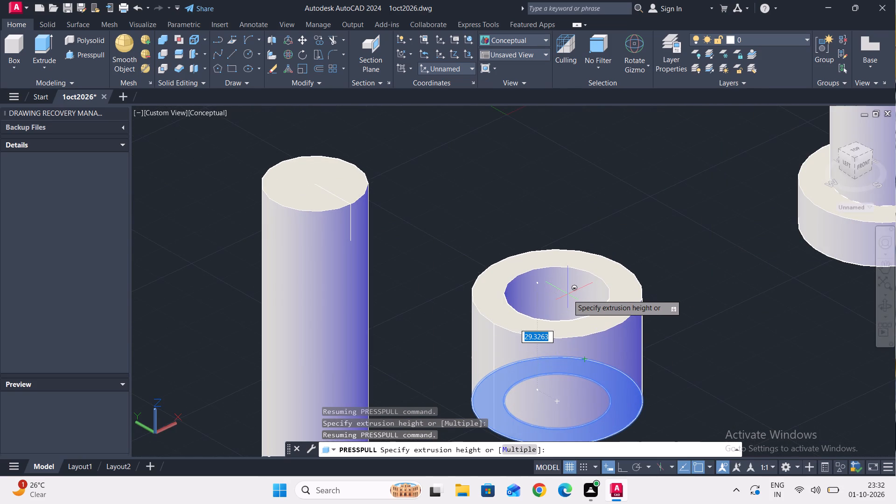
text(12)
key(Return)
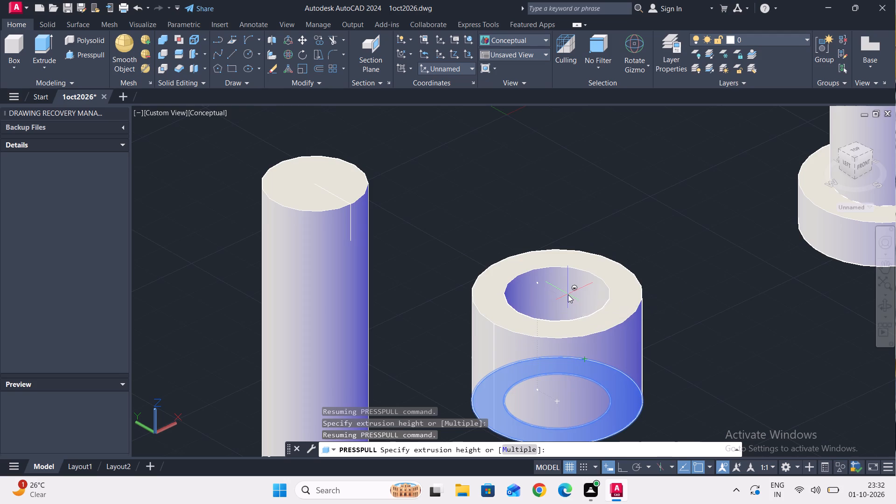
scroll(577, 287, down, 2)
scroll(573, 386, up, 2)
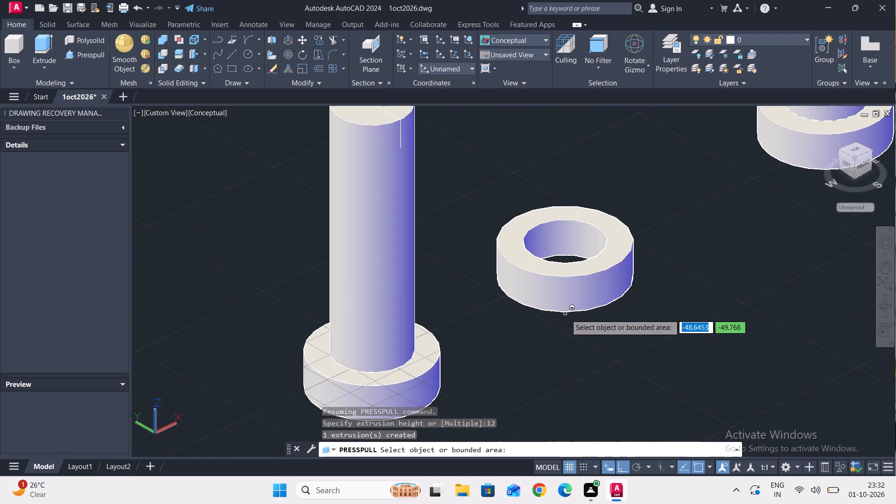
scroll(591, 294, up, 1)
scroll(598, 299, down, 2)
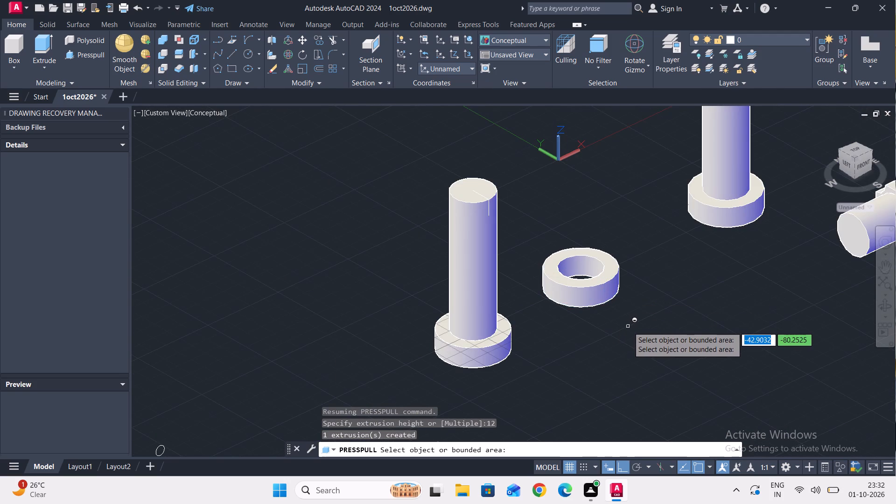
Erase the shaft of the headed pin beside the fork, keeping its ring-shaped head.
scroll(643, 329, down, 2)
scroll(676, 287, down, 1)
scroll(694, 237, up, 2)
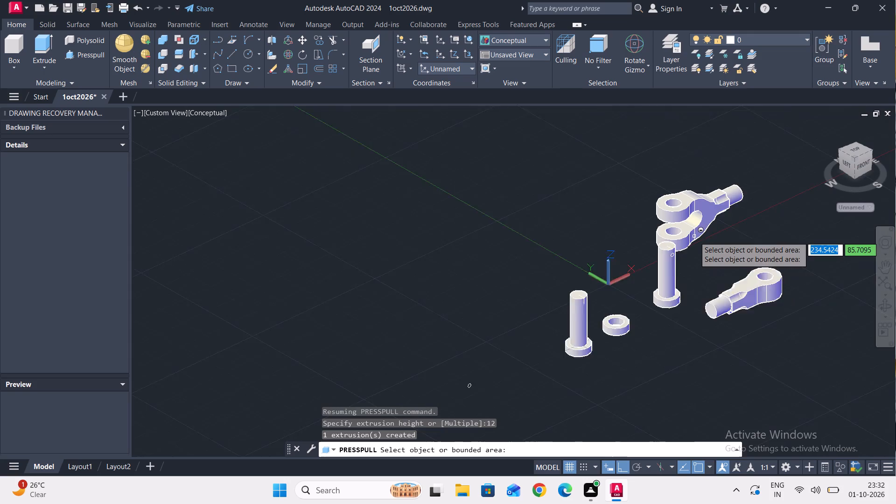
scroll(694, 237, up, 2)
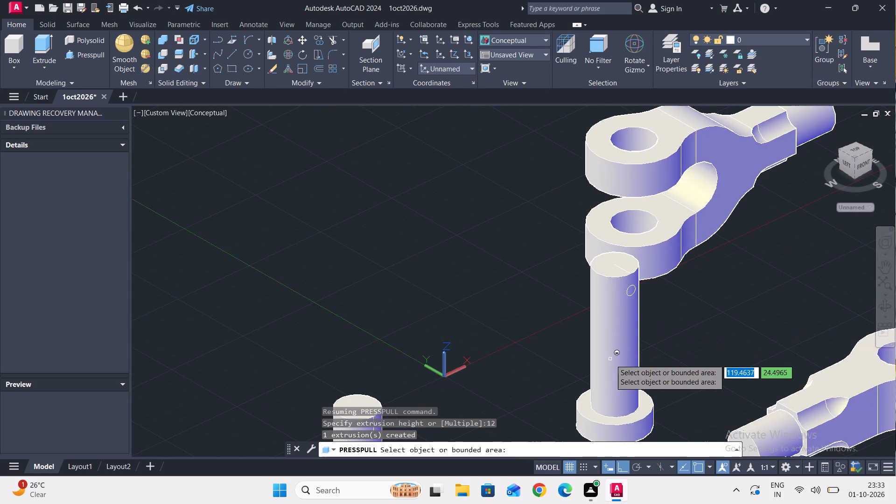
key(Escape)
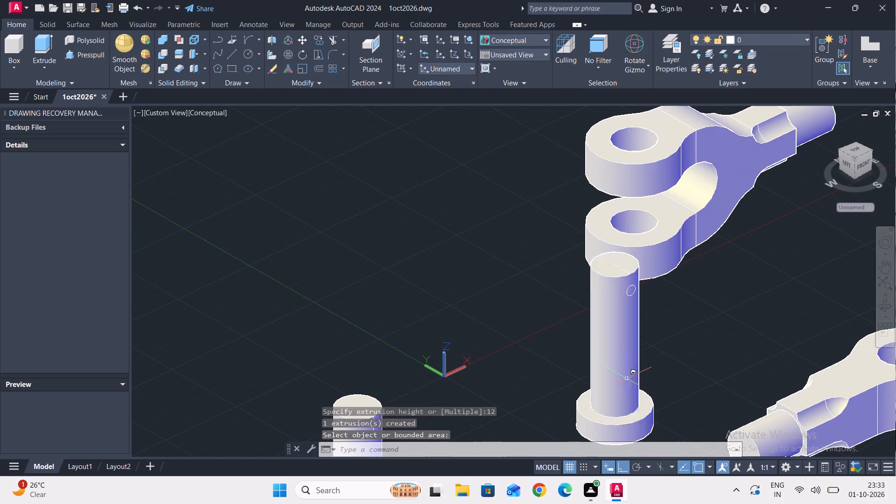
click(627, 379)
key(Delete)
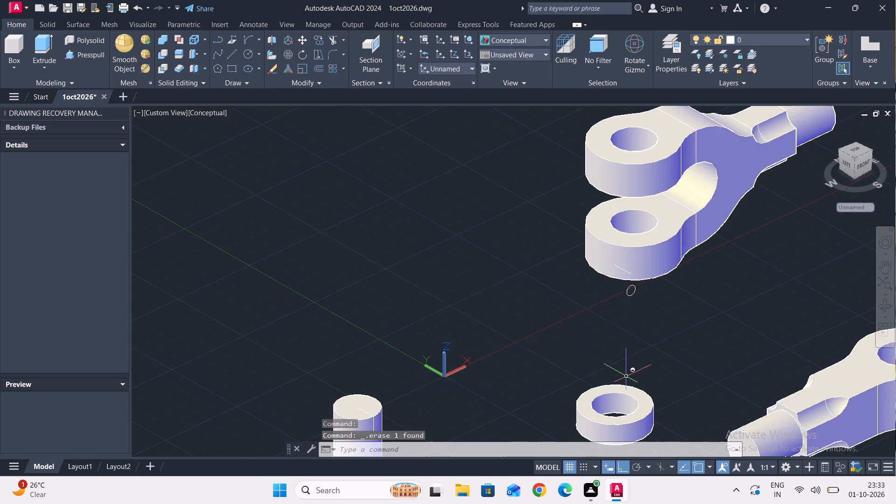
Erase the stray short line and the small circle beside the fork's lower eye.
scroll(631, 307, up, 4)
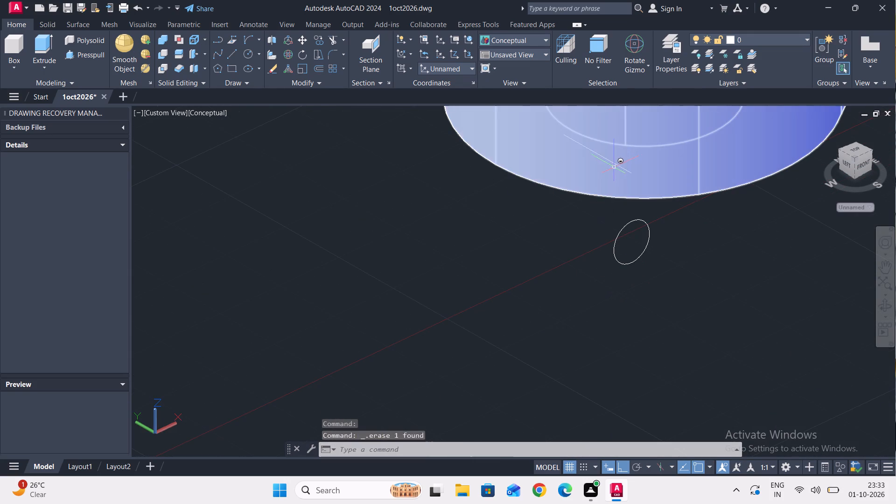
right_click(618, 165)
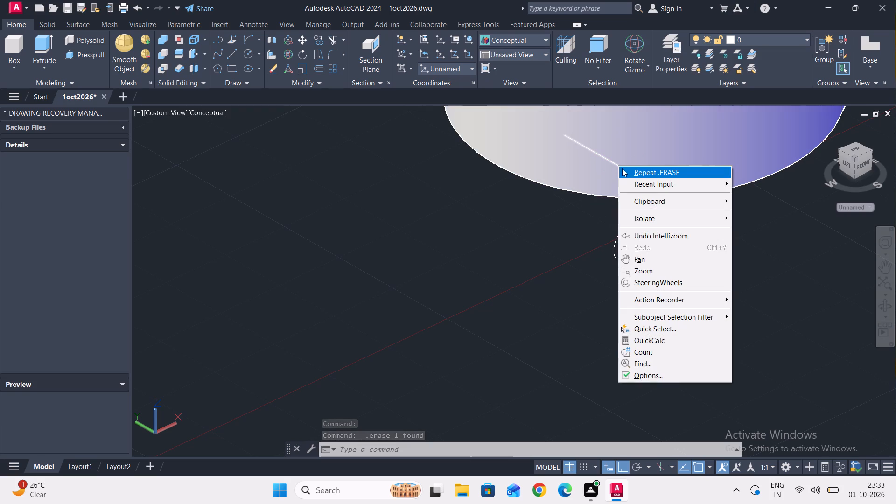
key(Escape)
click(622, 168)
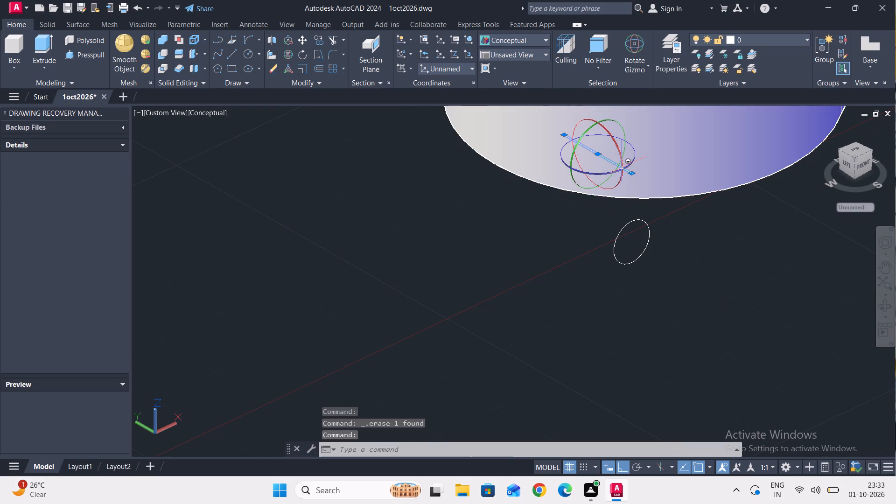
key(Delete)
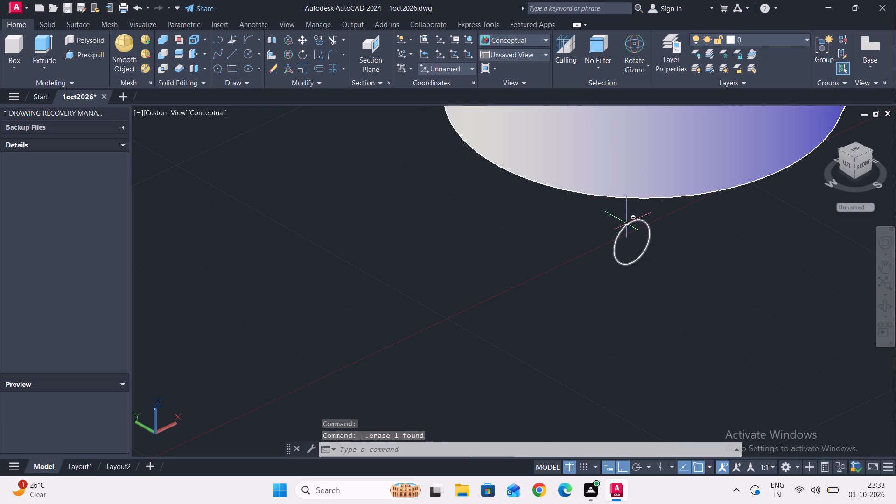
click(627, 224)
key(Delete)
With Ortho off, move the eye end into the fork's gap, matching its hole's top centre to the hole centre on the upper arm's underside.
scroll(621, 198, down, 2)
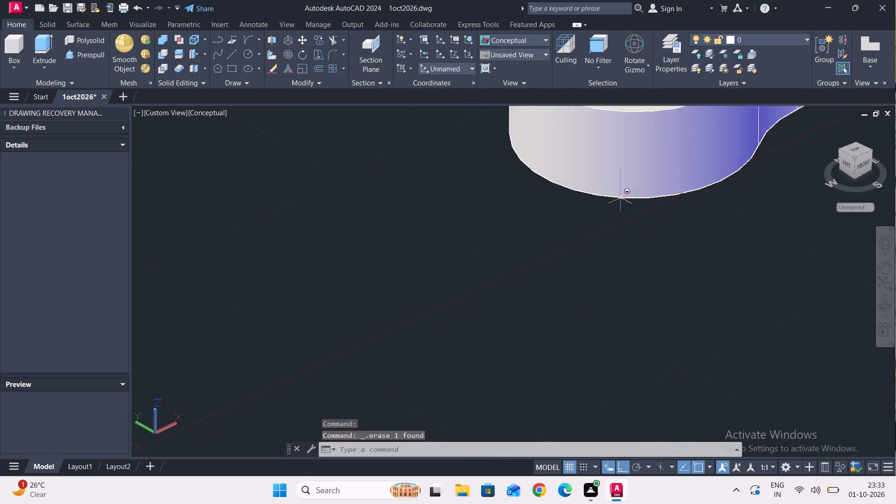
scroll(621, 198, down, 1)
scroll(631, 234, down, 2)
scroll(741, 252, up, 2)
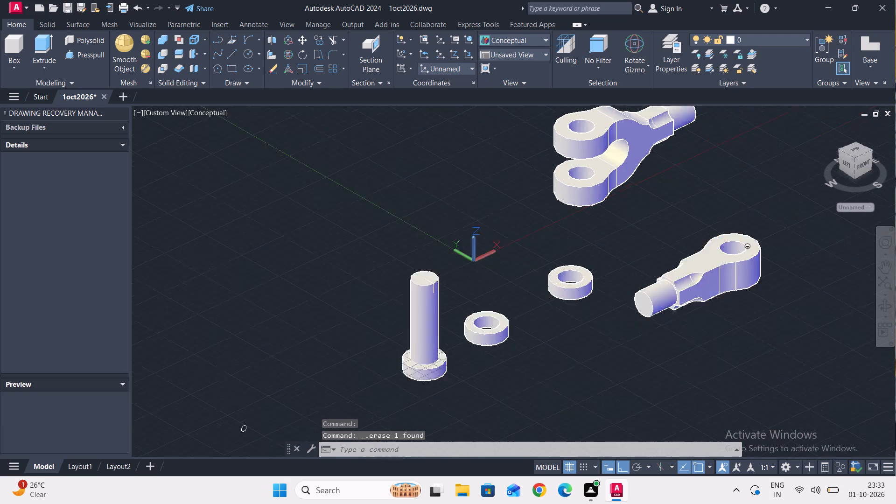
scroll(742, 252, up, 2)
scroll(755, 297, down, 3)
drag(806, 343, 795, 325)
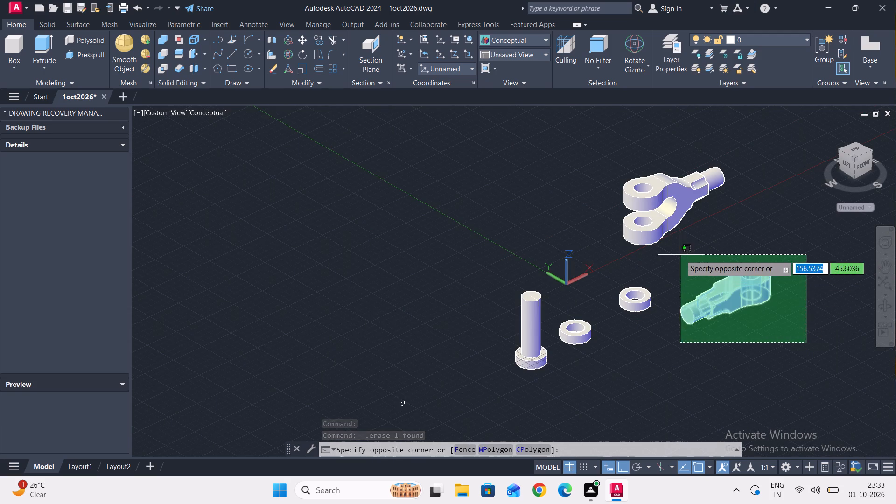
click(680, 255)
scroll(740, 292, up, 4)
scroll(779, 304, down, 2)
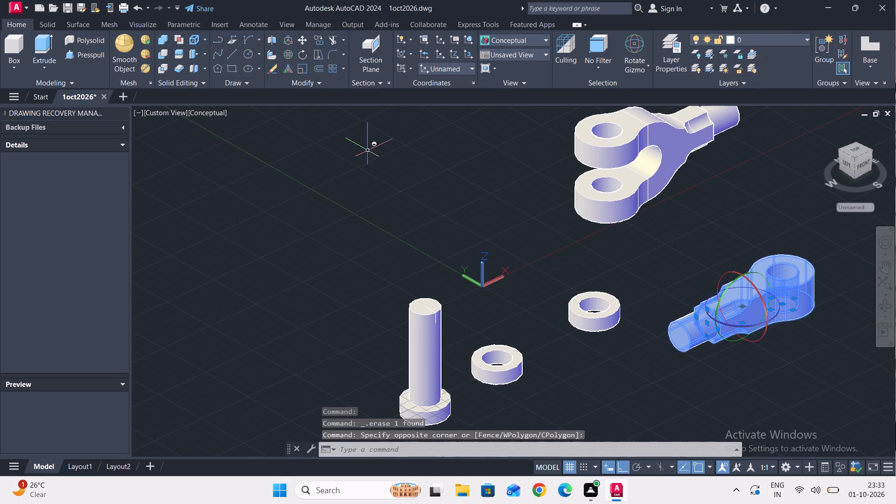
click(306, 38)
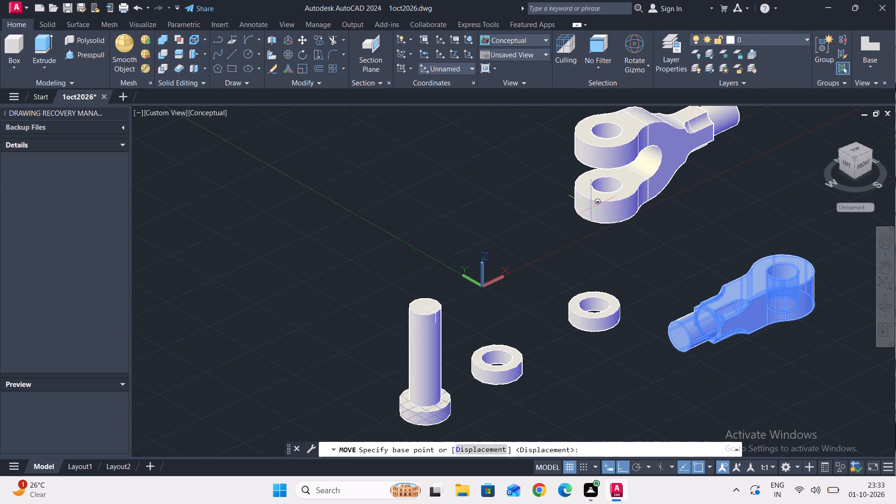
scroll(780, 264, up, 4)
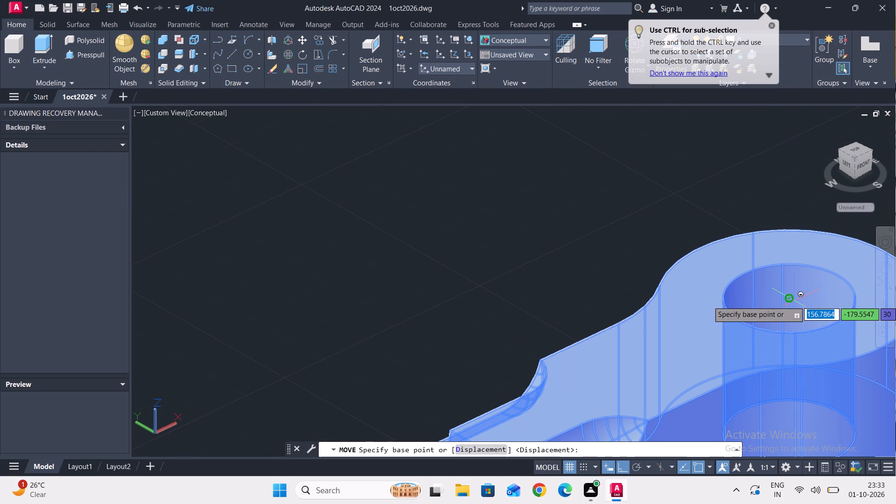
click(794, 301)
scroll(640, 213, down, 3)
scroll(462, 144, up, 3)
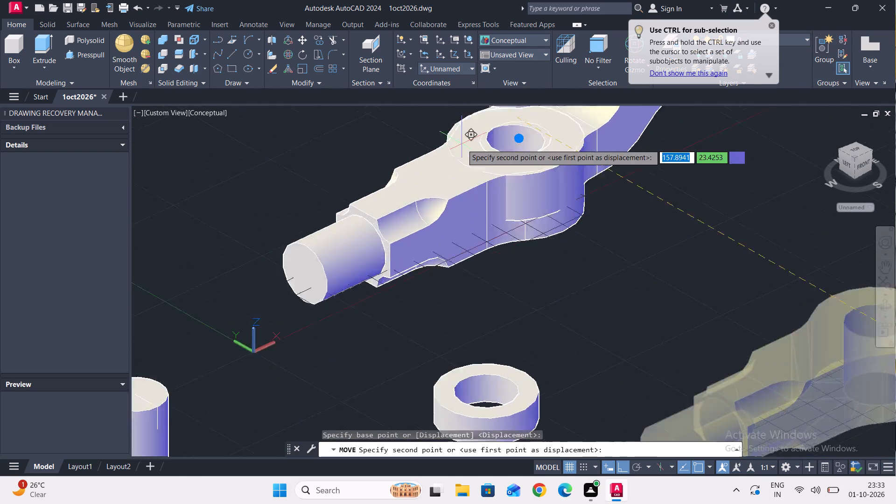
scroll(462, 144, up, 2)
scroll(464, 143, down, 5)
scroll(504, 126, up, 3)
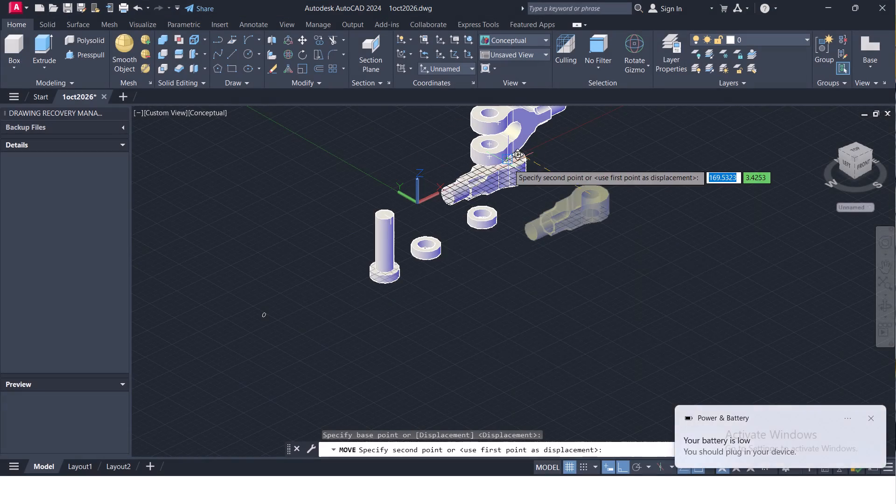
scroll(508, 149, up, 3)
scroll(475, 140, down, 1)
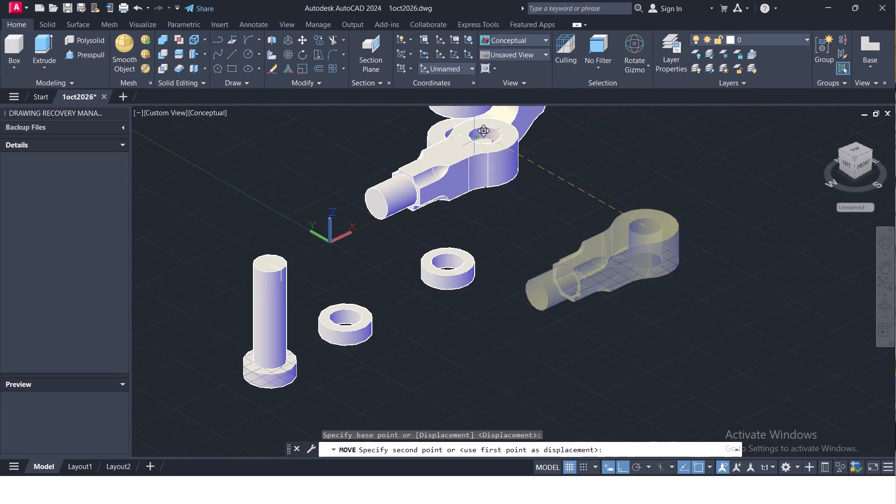
scroll(475, 140, down, 1)
shift+middle_drag(478, 150, 478, 144)
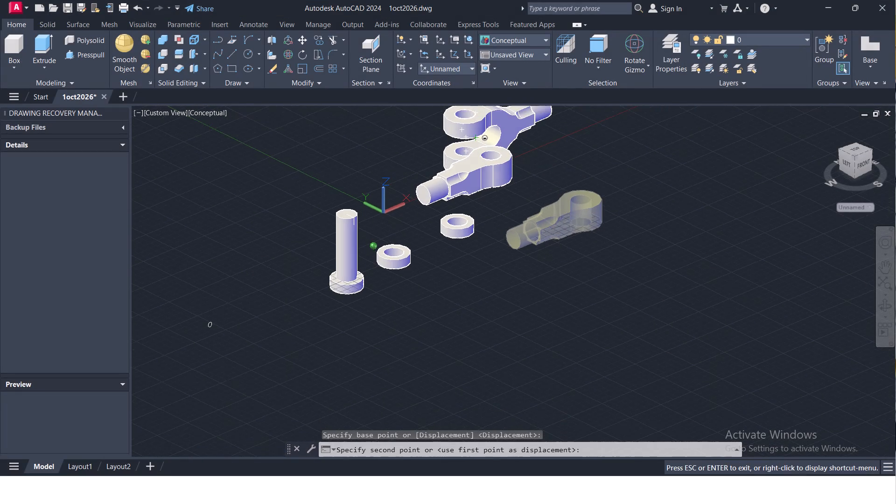
shift+middle_drag(478, 144, 450, 130)
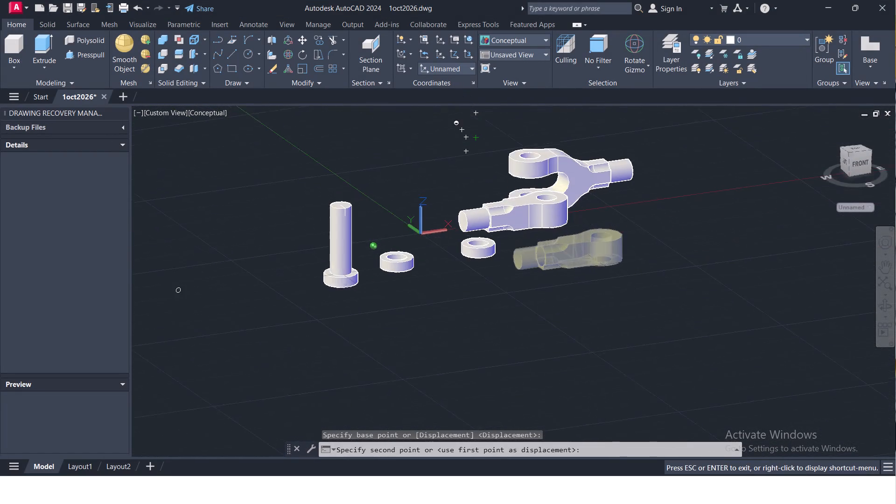
shift+middle_drag(450, 130, 448, 107)
scroll(527, 227, up, 1)
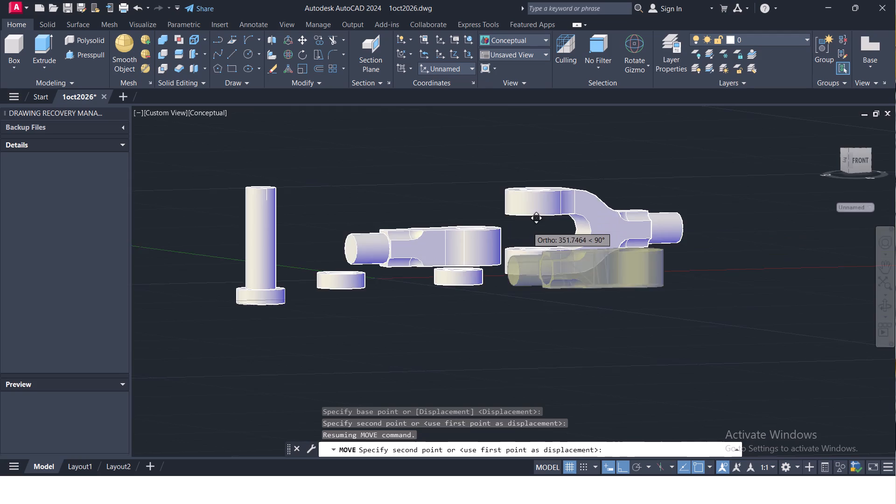
scroll(527, 227, up, 3)
middle_drag(536, 213, 532, 183)
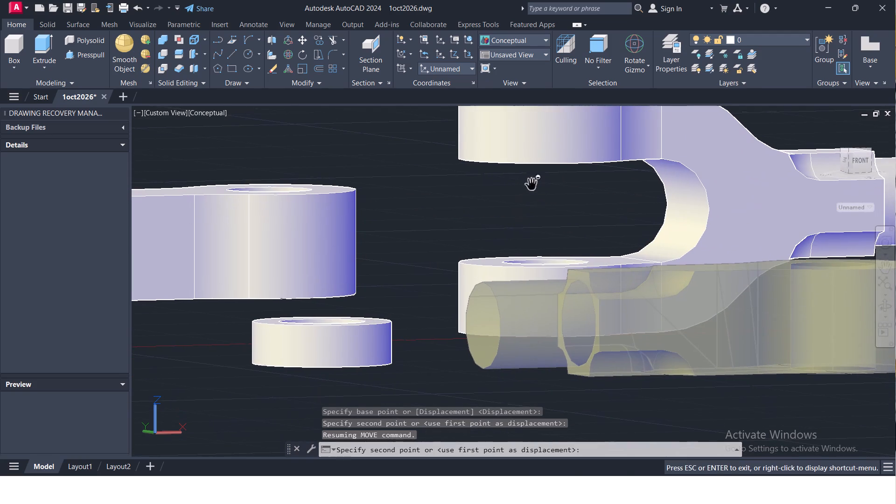
shift+middle_drag(528, 187, 525, 131)
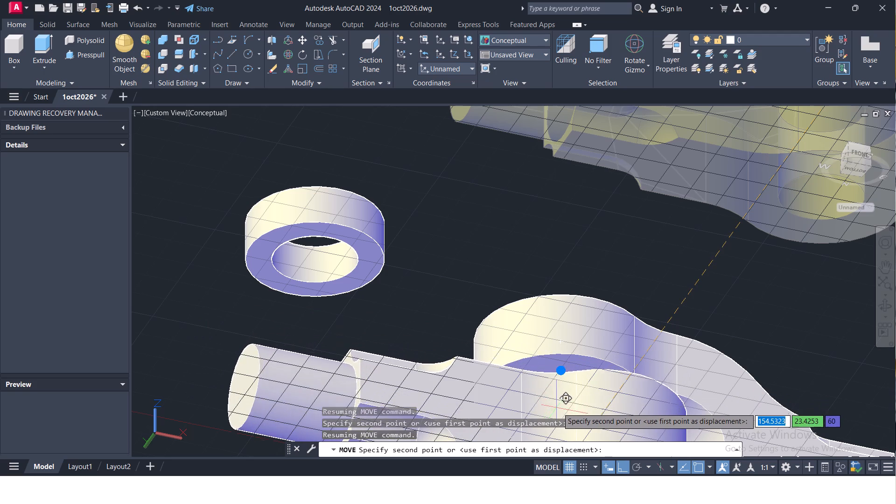
scroll(522, 342, down, 4)
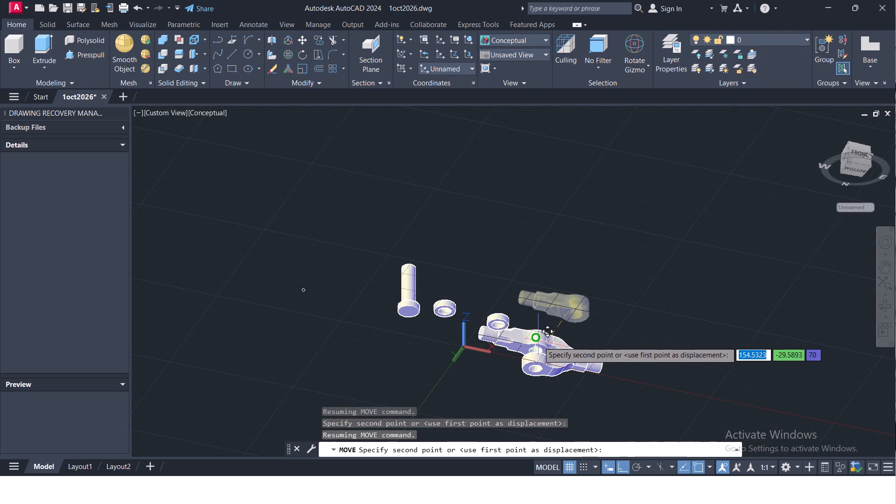
scroll(535, 356, up, 4)
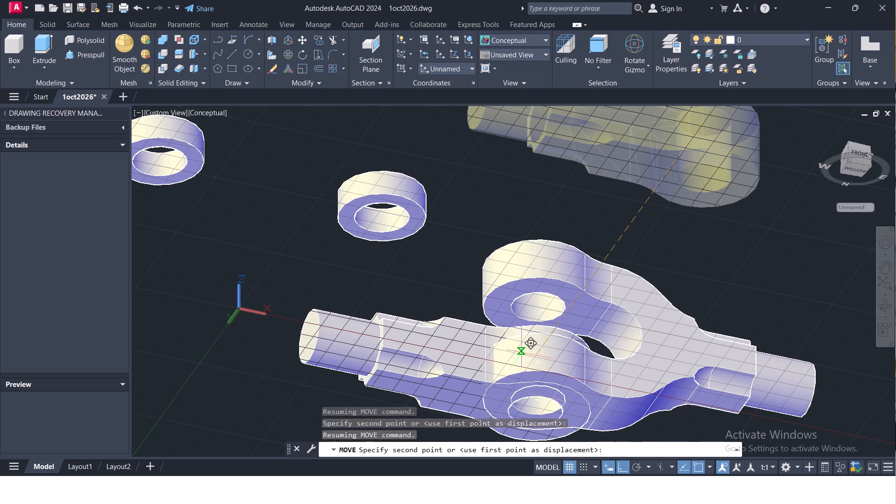
key(F8)
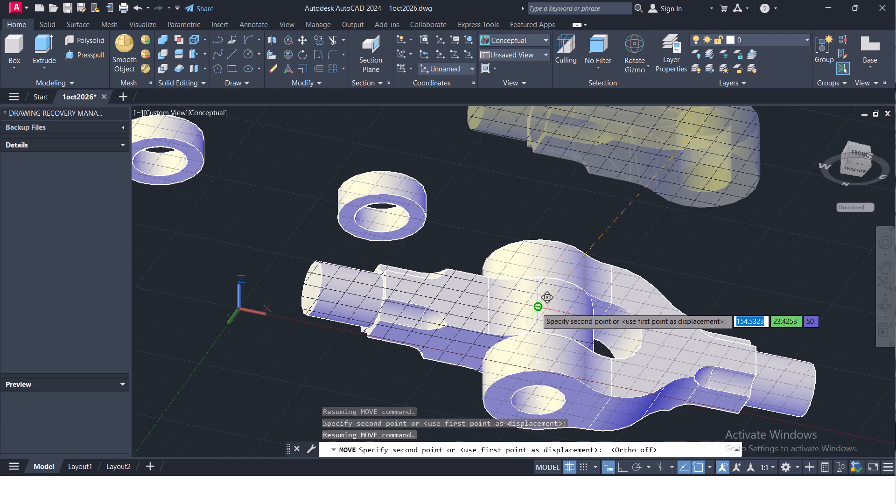
middle_click(536, 308)
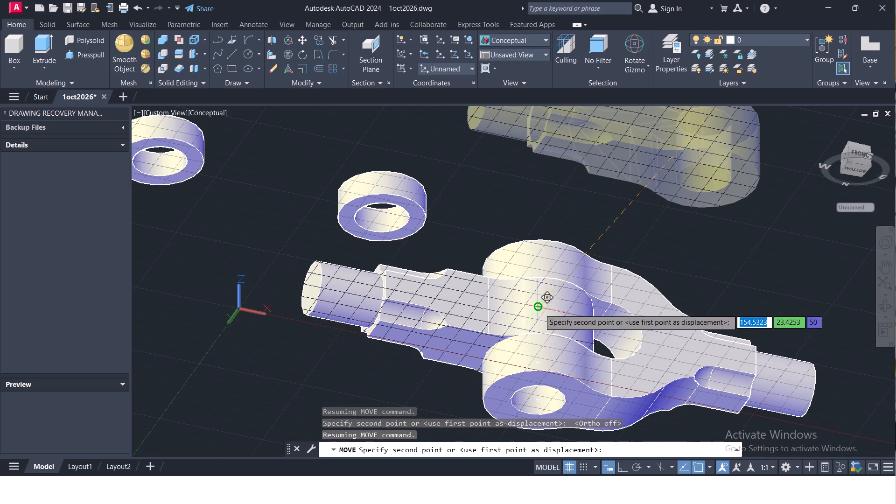
click(539, 308)
Move the headed pin's shaft and head into the joint, matching the head's bottom centre to the hole centre on the lower arm's underside.
scroll(522, 304, down, 2)
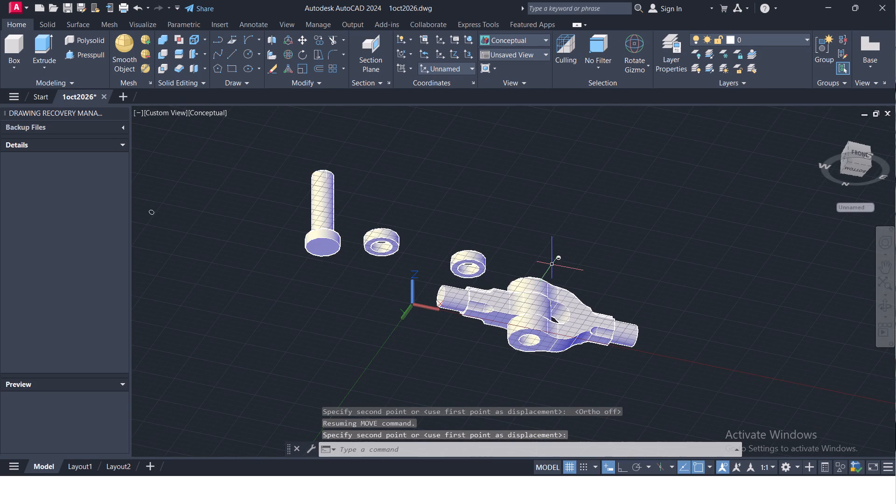
shift+middle_drag(552, 254, 521, 316)
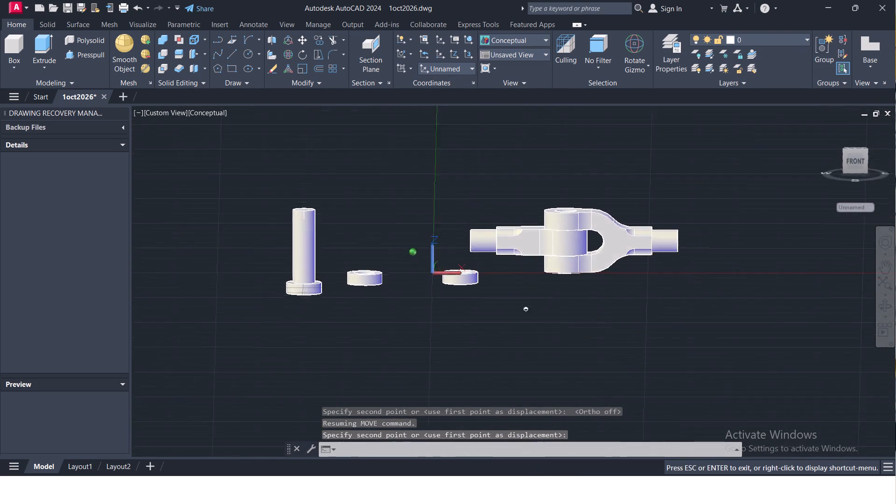
shift+middle_drag(521, 316, 557, 266)
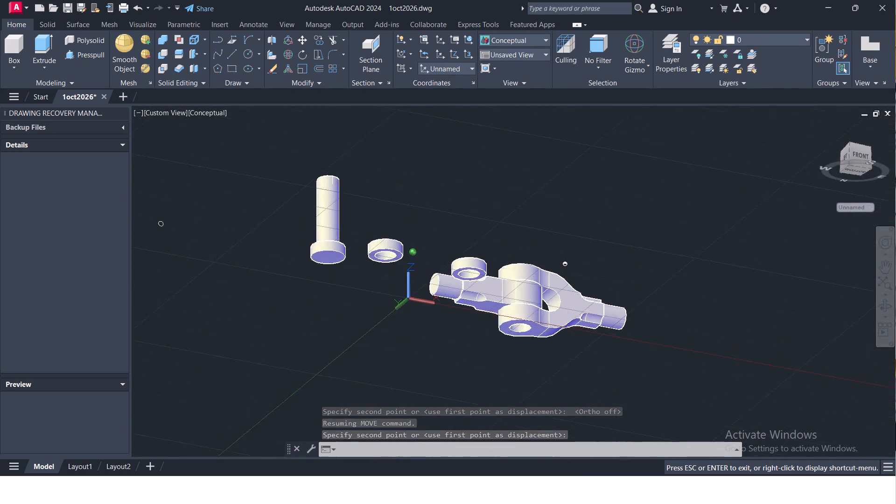
shift+middle_drag(557, 266, 557, 315)
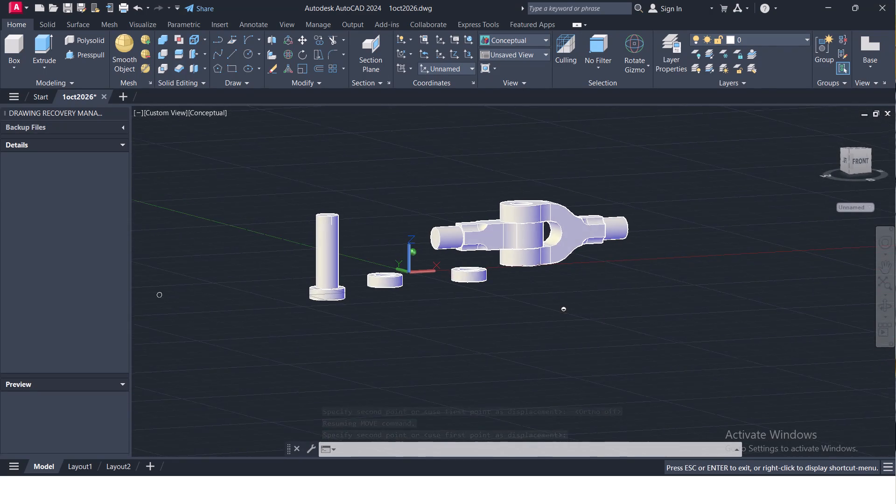
shift+middle_drag(557, 315, 565, 315)
scroll(355, 288, up, 2)
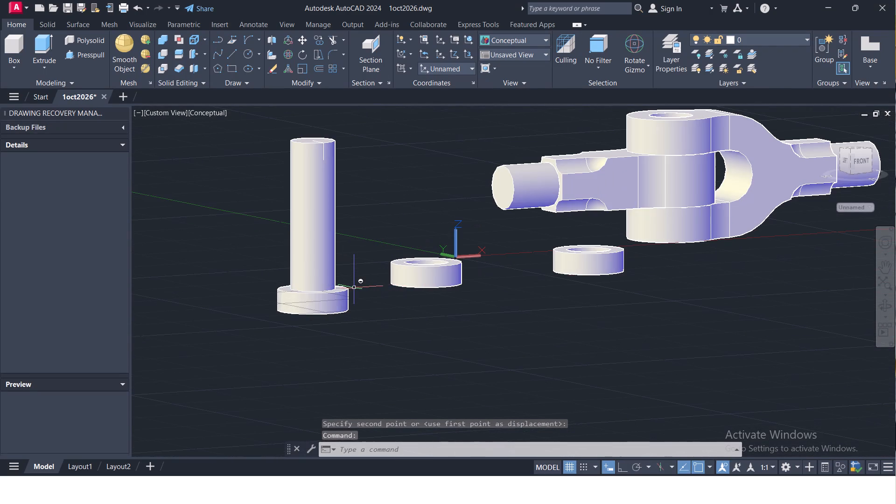
scroll(321, 143, up, 3)
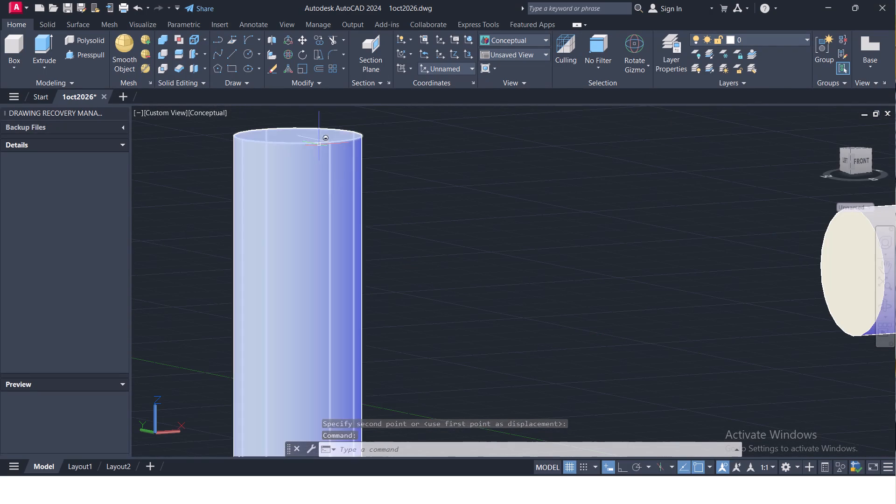
scroll(324, 202, down, 2)
click(308, 271)
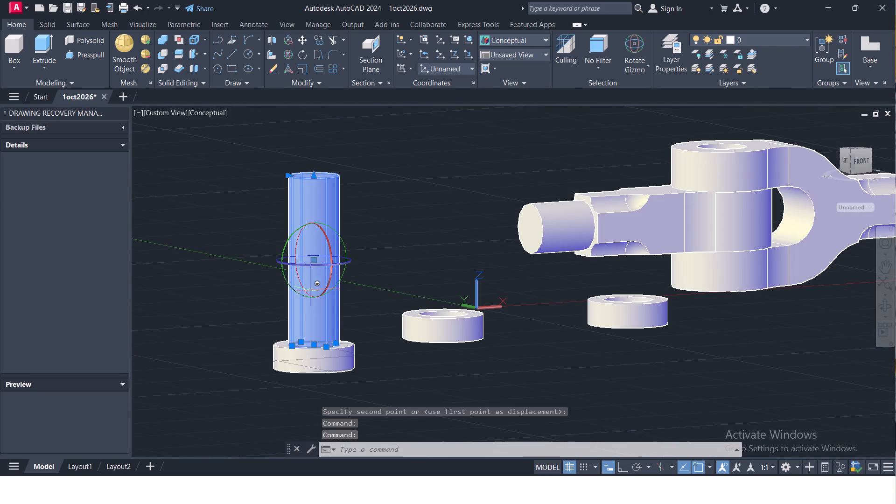
click(312, 367)
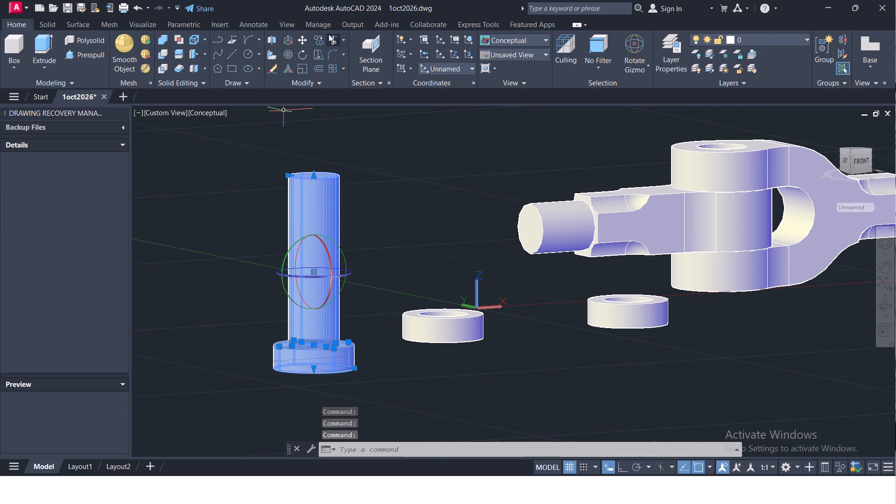
click(304, 41)
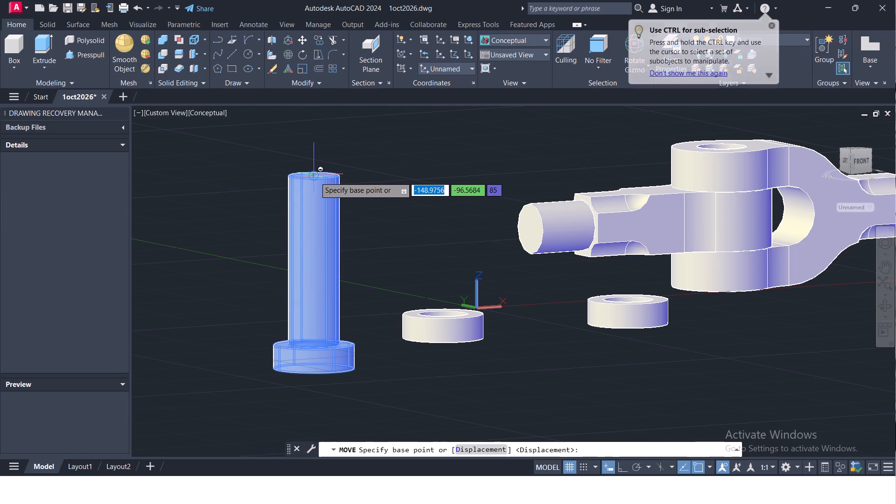
scroll(314, 180, up, 5)
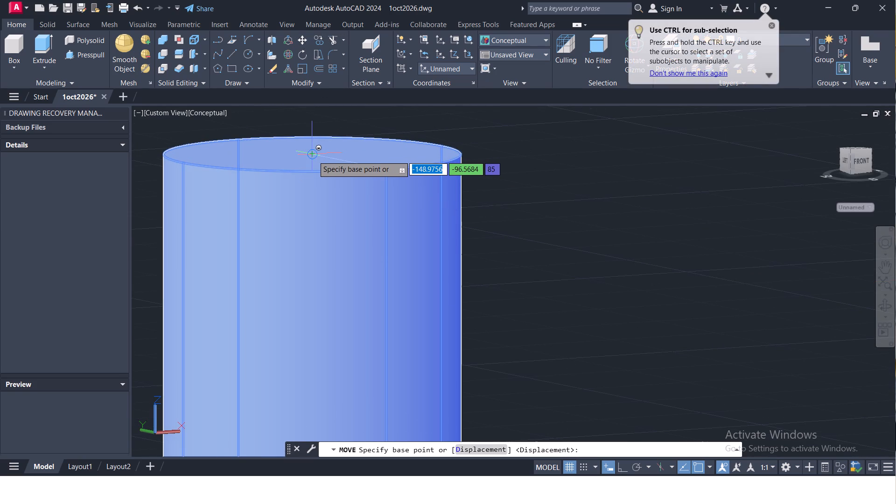
scroll(331, 141, down, 3)
scroll(391, 293, down, 2)
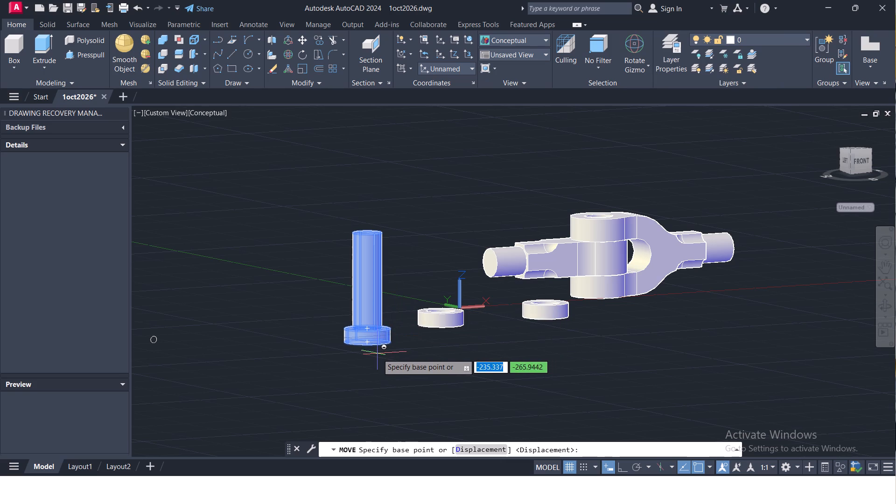
scroll(374, 353, up, 4)
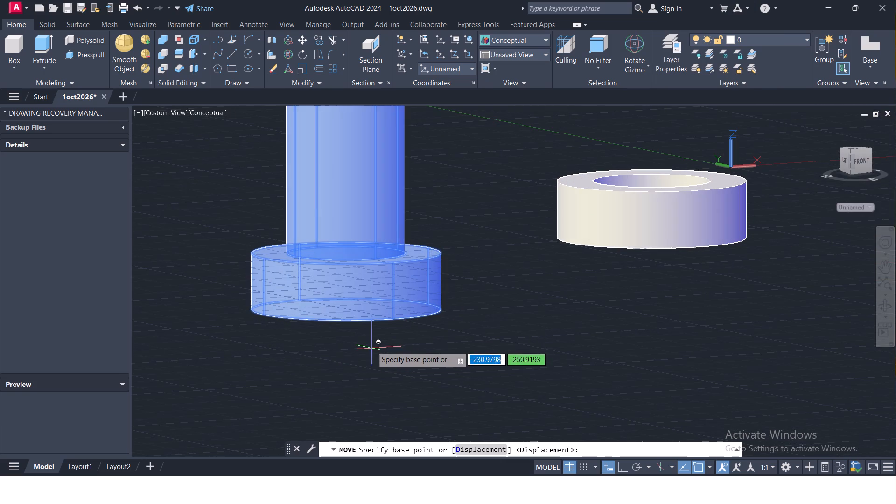
shift+middle_drag(361, 402, 371, 316)
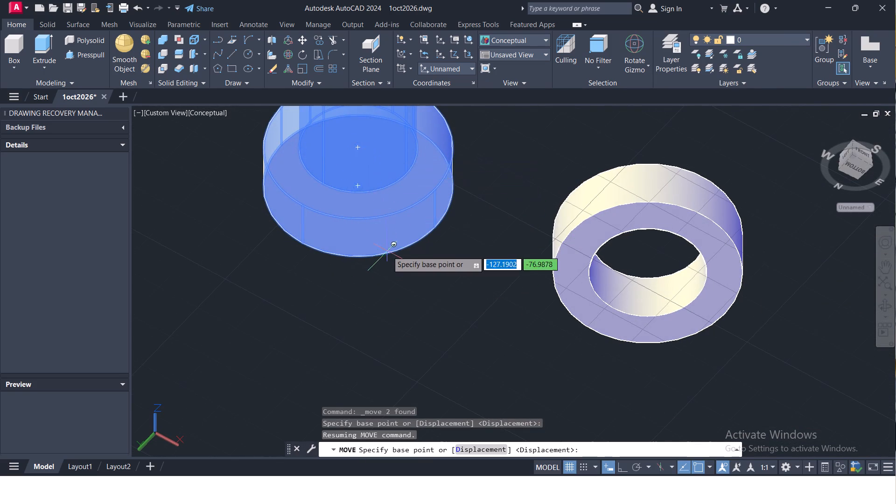
scroll(387, 252, down, 2)
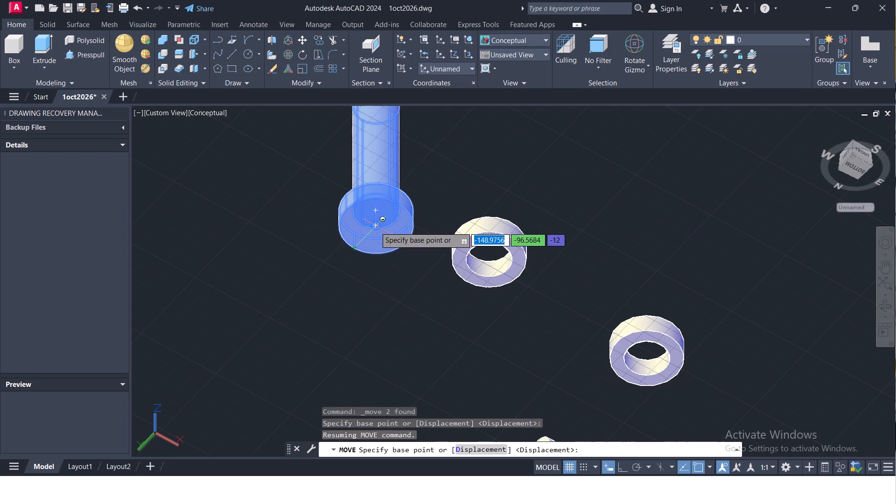
click(375, 227)
scroll(520, 250, down, 4)
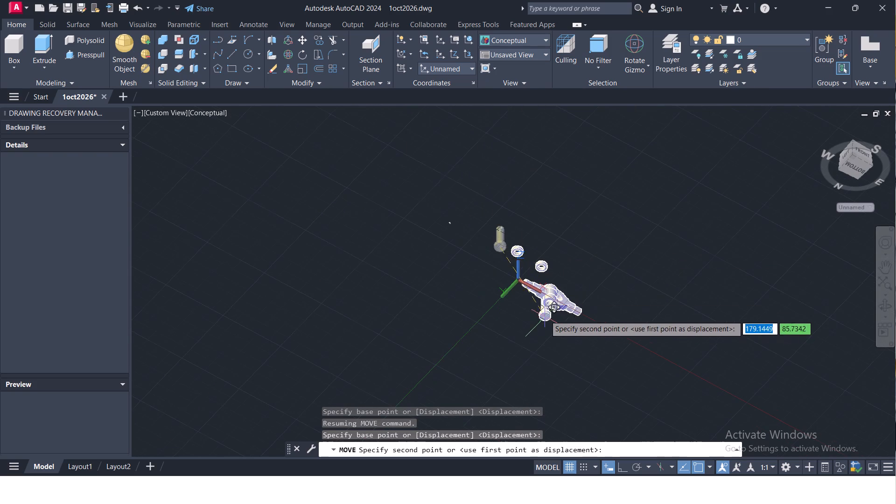
scroll(545, 315, up, 4)
scroll(562, 267, up, 4)
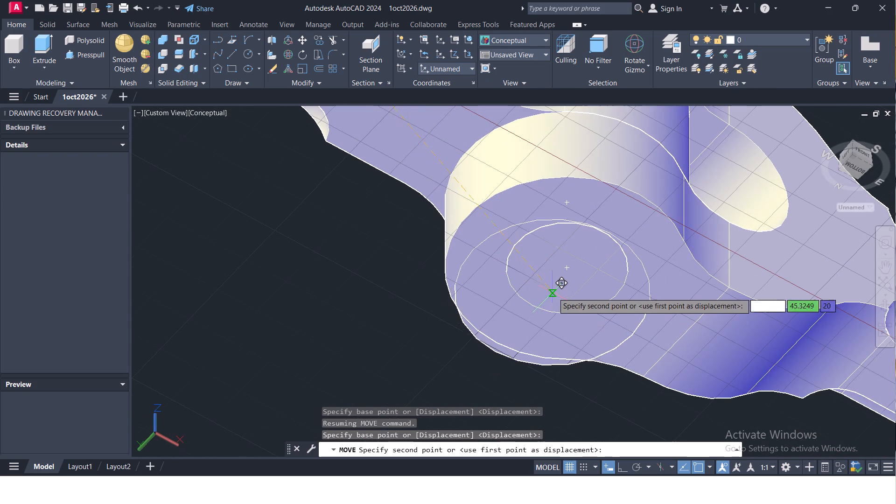
click(568, 267)
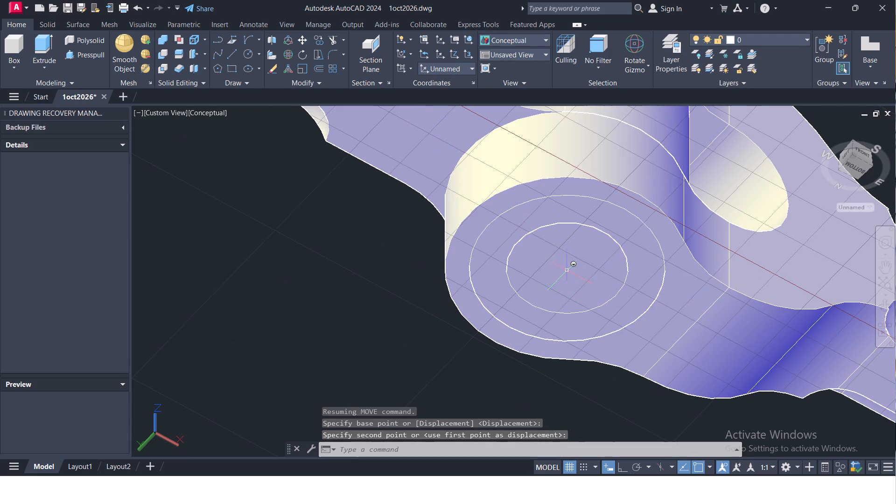
Examine from above and below how the pin's shaft and head sit in the fork's eyes.
scroll(570, 316, down, 4)
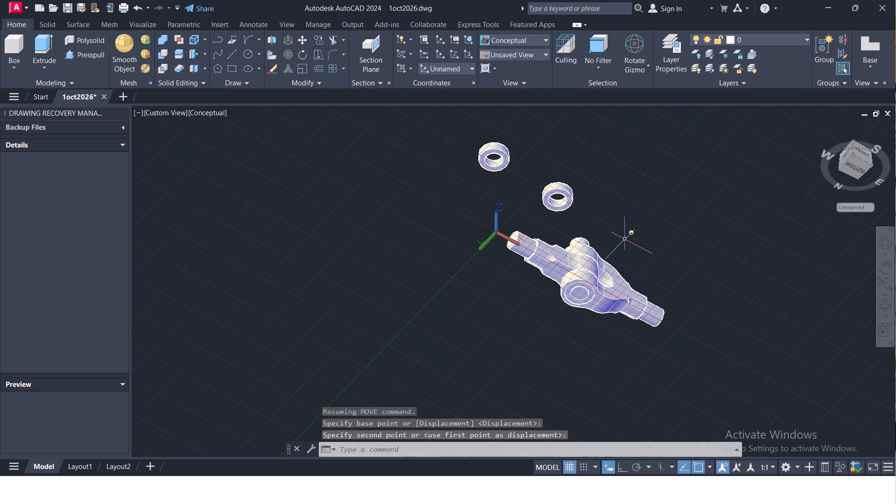
shift+middle_drag(625, 235, 591, 346)
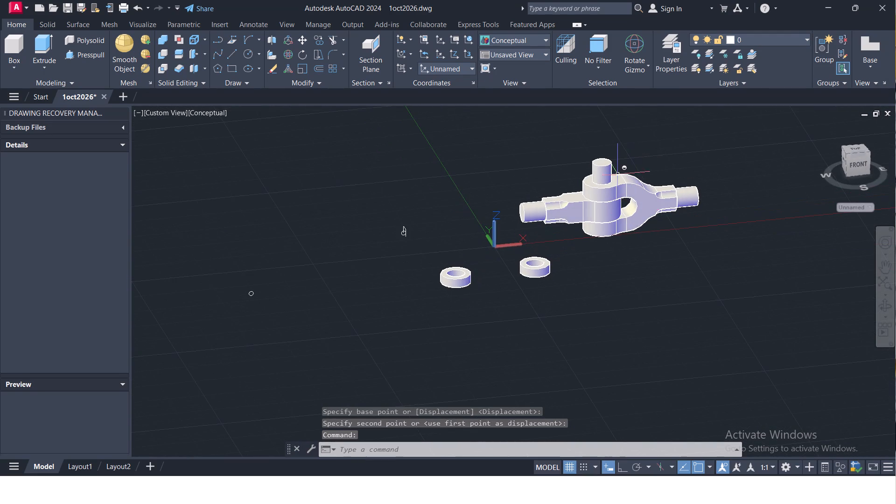
scroll(615, 179, up, 3)
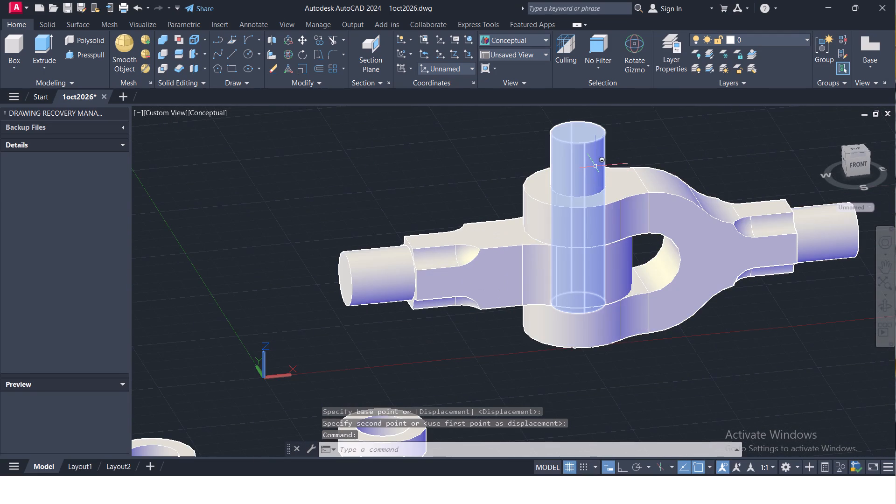
click(595, 167)
scroll(585, 335, up, 3)
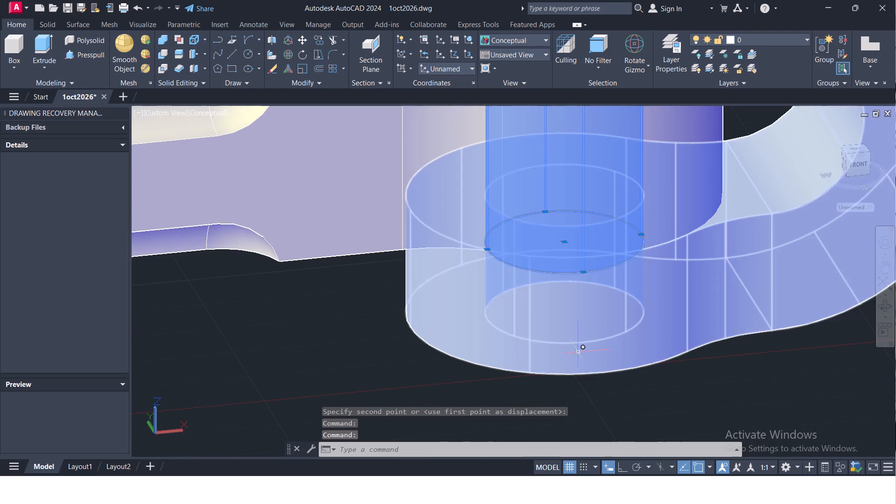
shift+middle_drag(578, 390, 581, 316)
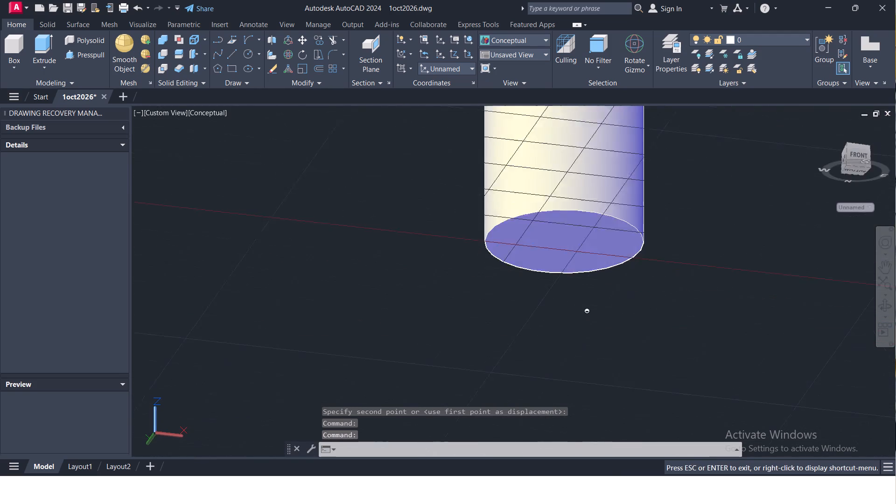
shift+middle_drag(581, 316, 580, 382)
scroll(591, 375, down, 3)
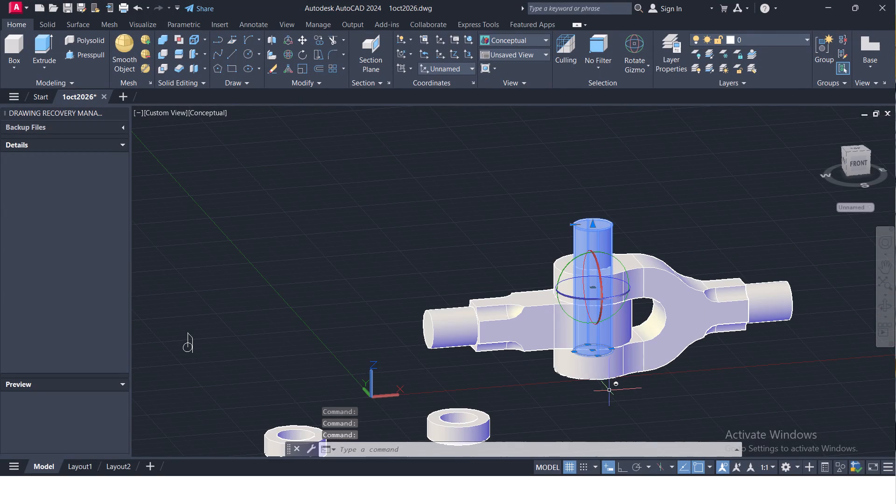
middle_drag(595, 432, 596, 398)
shift+middle_drag(596, 398, 597, 380)
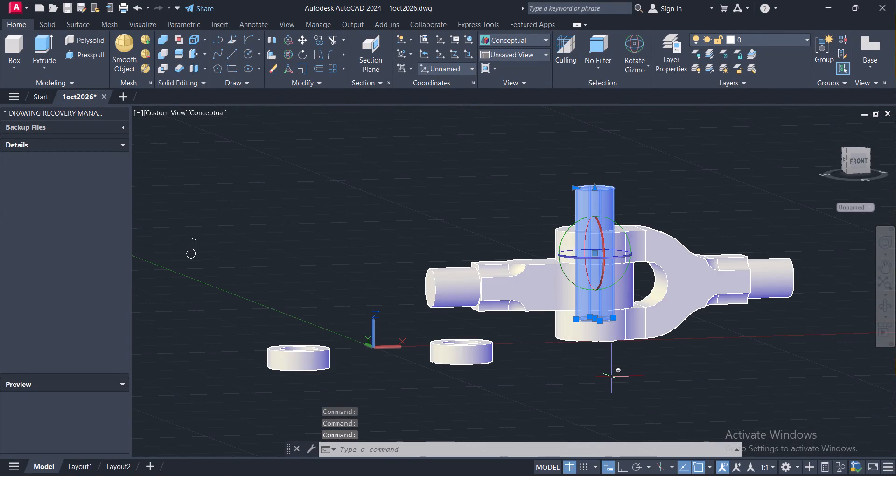
key(Escape)
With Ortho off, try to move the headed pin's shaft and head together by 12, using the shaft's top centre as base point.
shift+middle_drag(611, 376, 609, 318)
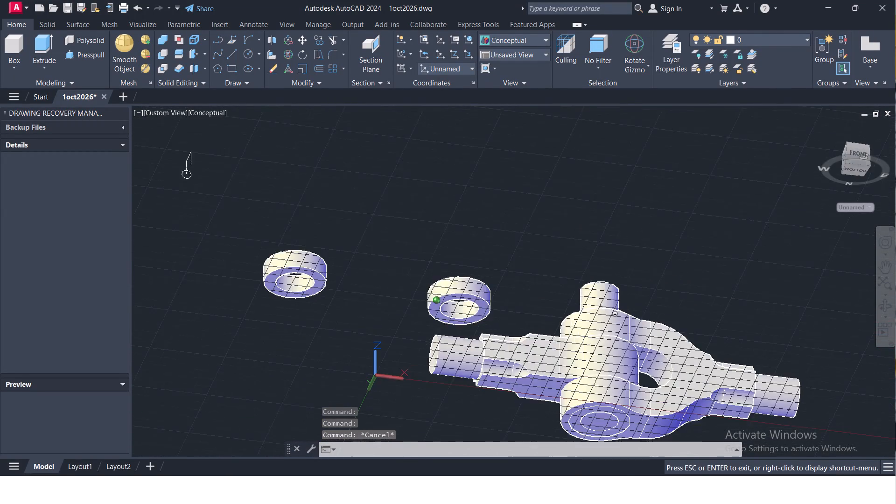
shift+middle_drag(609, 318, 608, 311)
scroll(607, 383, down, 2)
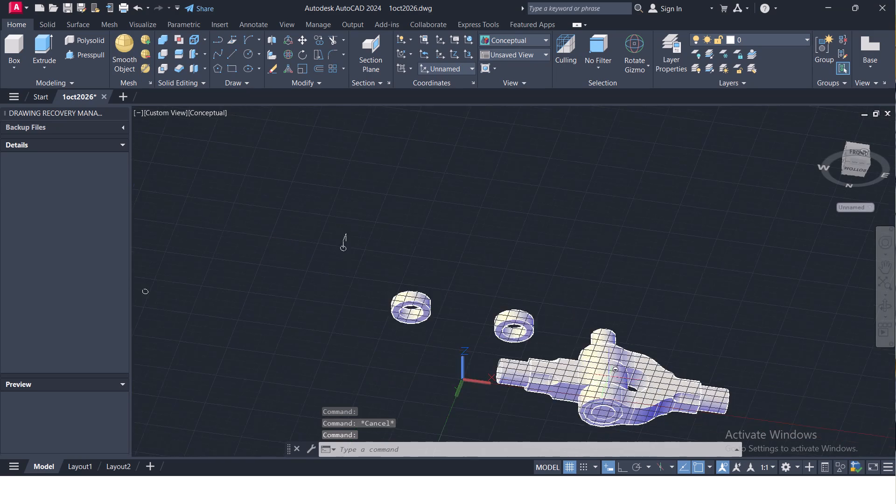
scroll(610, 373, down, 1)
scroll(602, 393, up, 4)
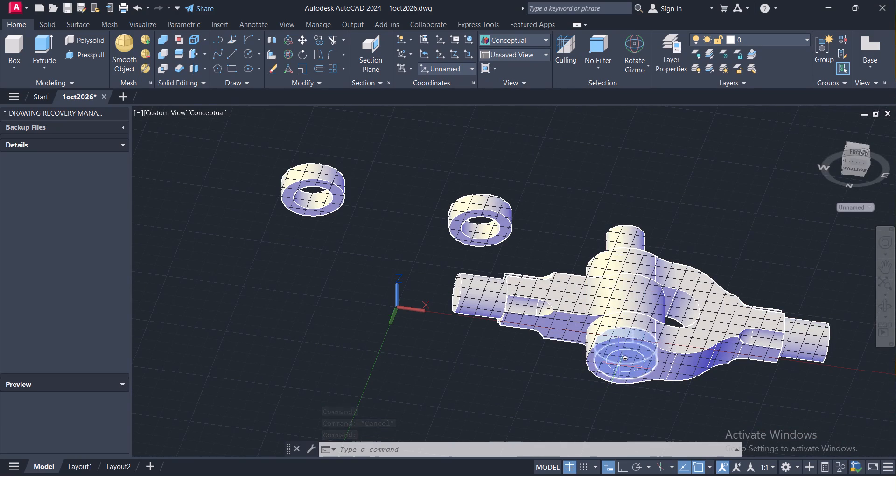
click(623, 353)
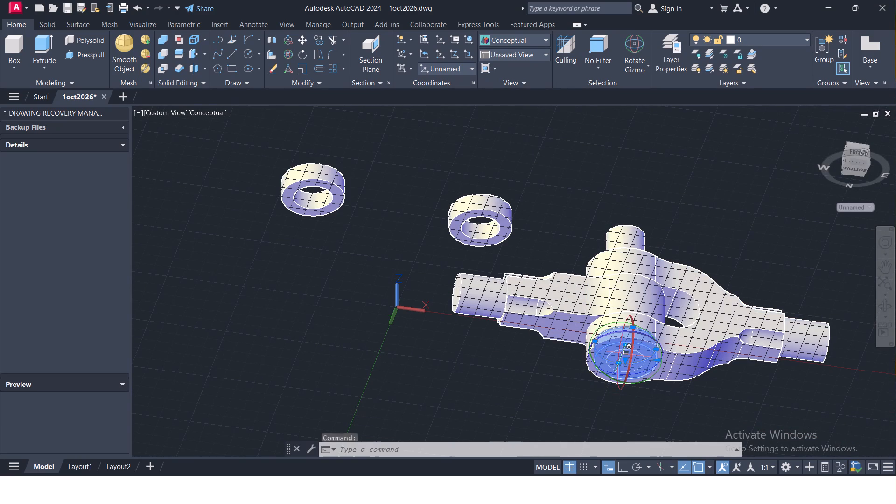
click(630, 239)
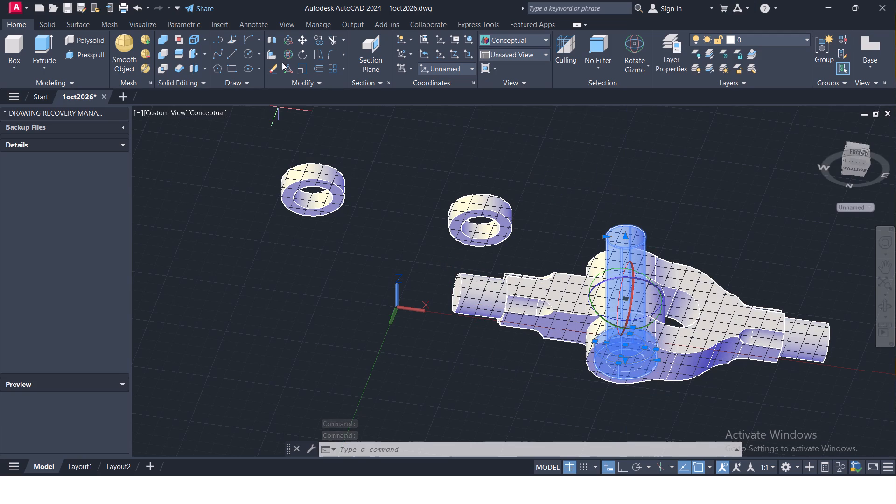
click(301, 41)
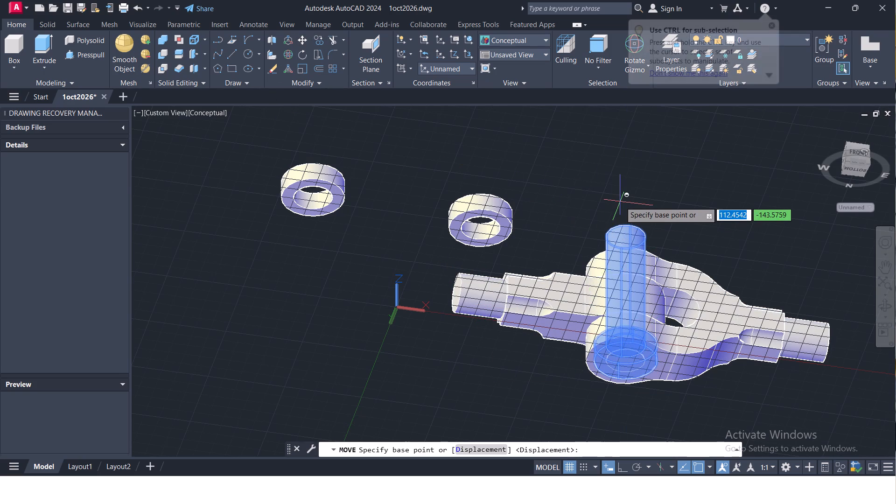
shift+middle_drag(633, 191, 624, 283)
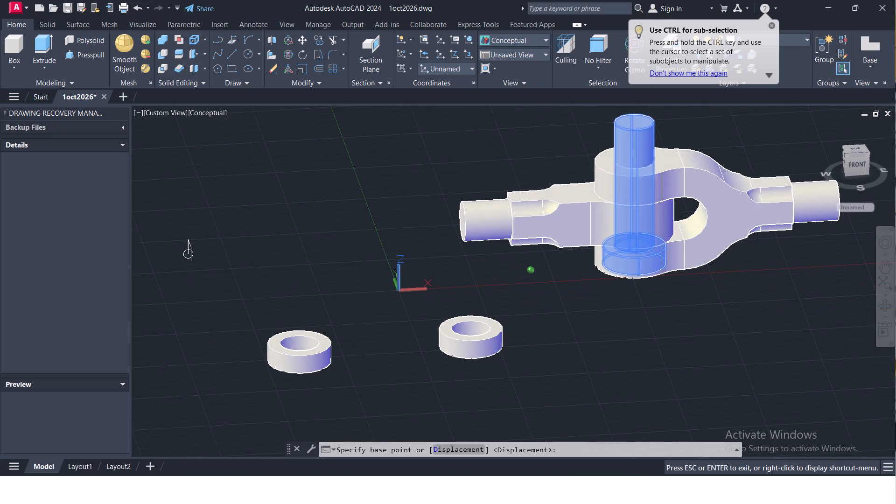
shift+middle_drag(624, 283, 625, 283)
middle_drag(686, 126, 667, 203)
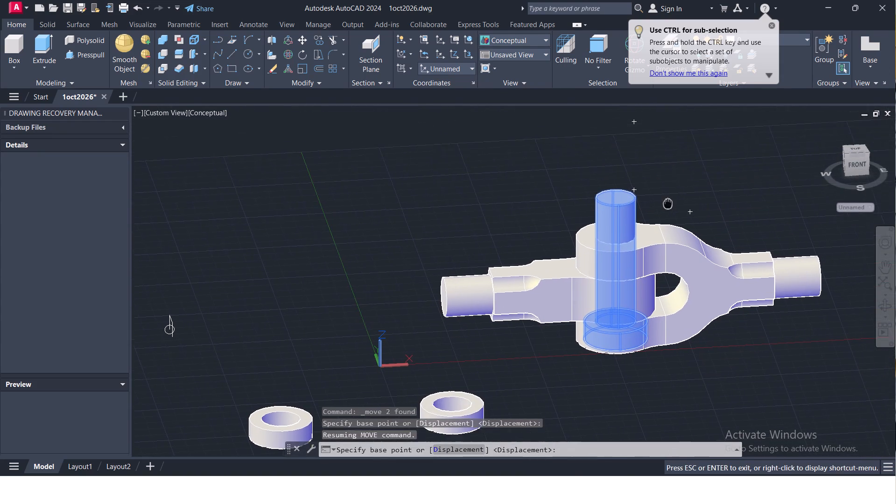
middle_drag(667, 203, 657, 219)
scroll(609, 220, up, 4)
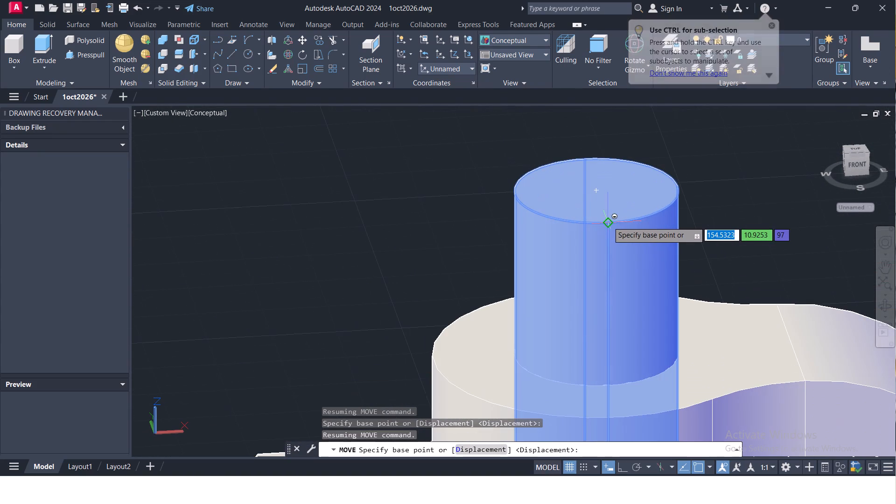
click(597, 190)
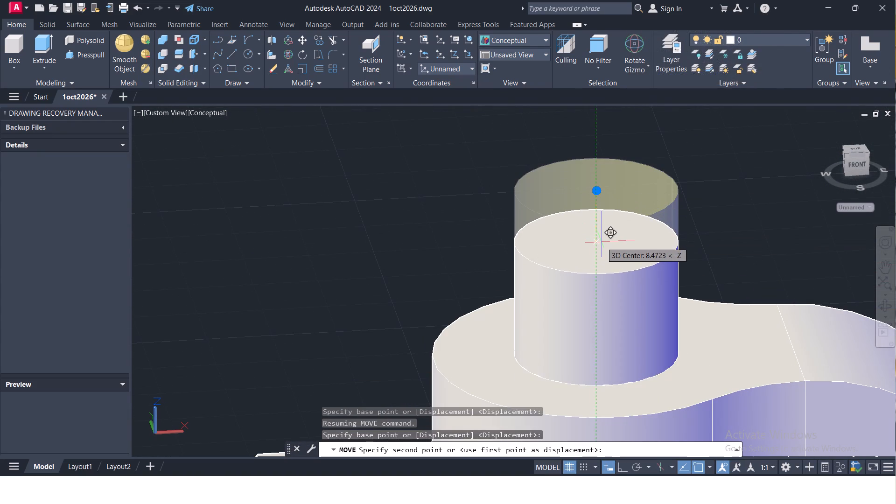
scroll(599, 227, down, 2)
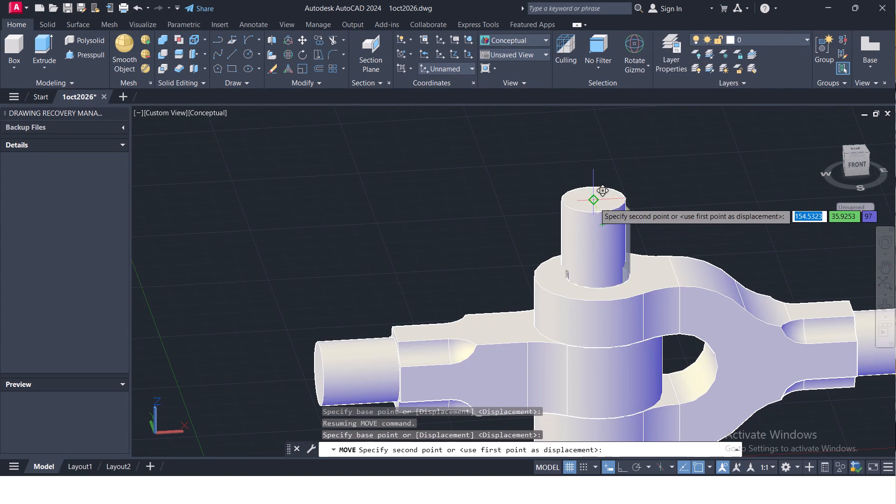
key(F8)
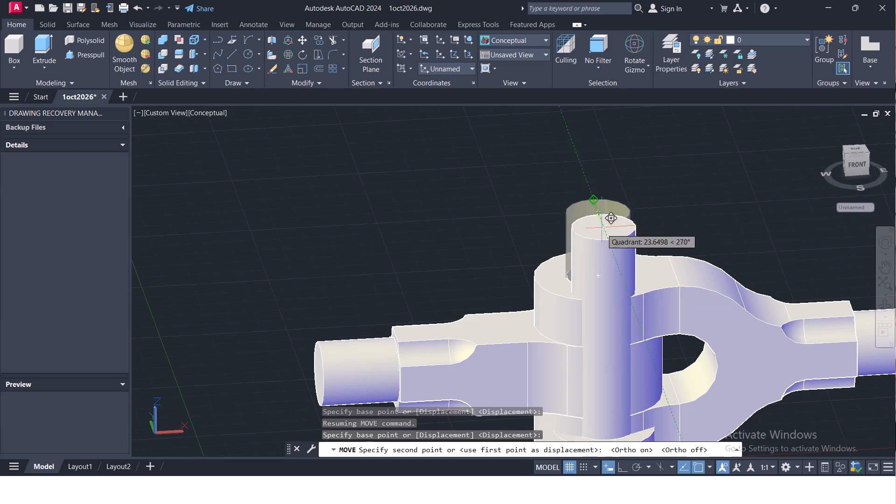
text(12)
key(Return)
Examine from below, behind and above how the pin's head and shaft sit relative to the fork's eyes.
scroll(568, 213, down, 3)
scroll(578, 282, up, 2)
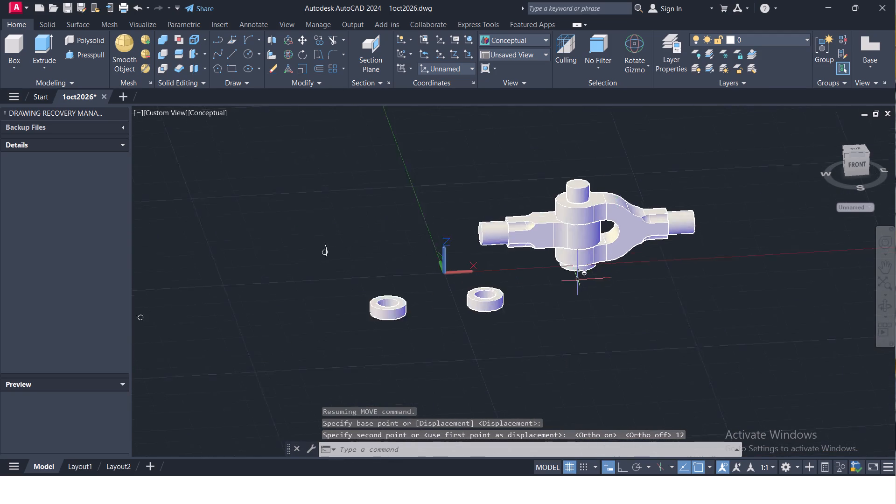
scroll(578, 278, up, 2)
shift+middle_drag(601, 427, 602, 349)
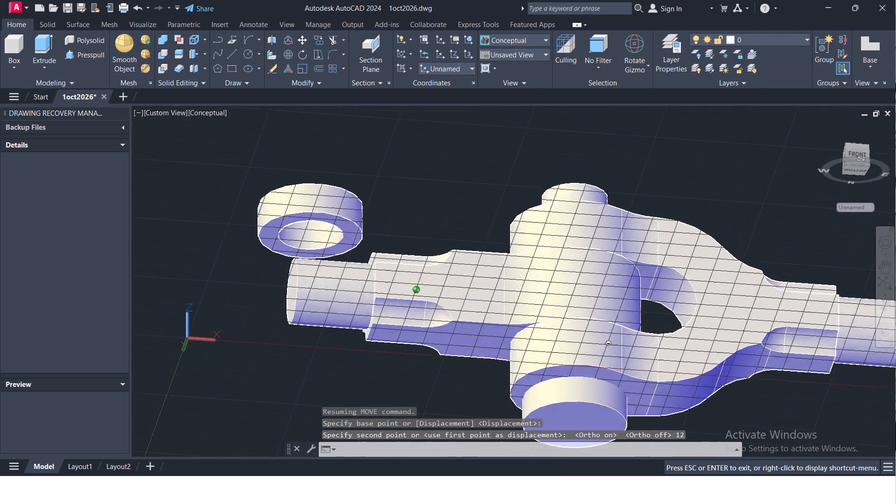
shift+middle_drag(602, 349, 701, 361)
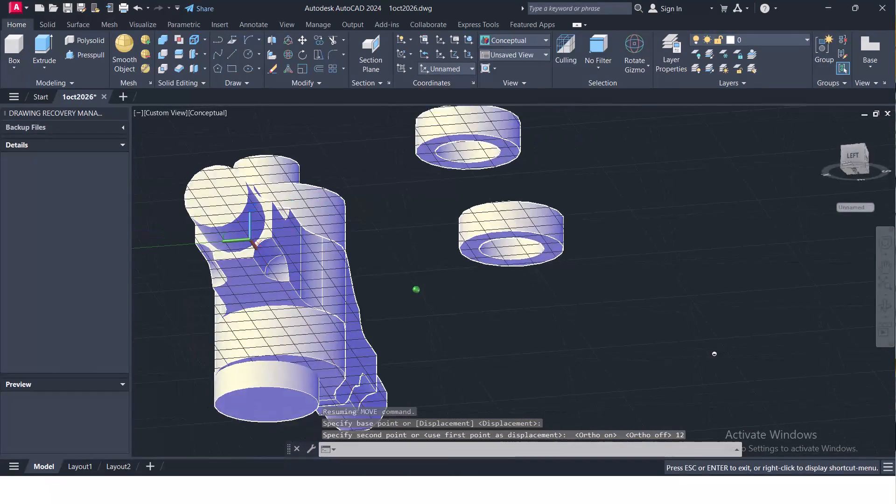
shift+middle_drag(701, 361, 696, 355)
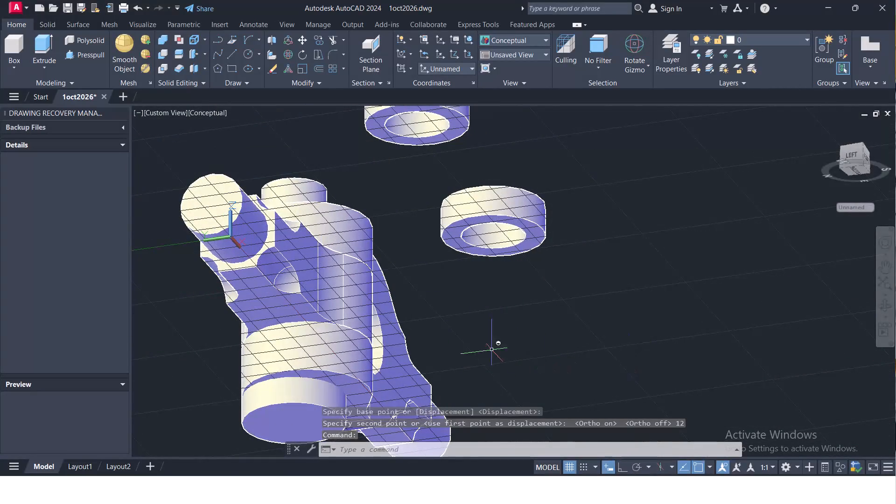
shift+middle_drag(465, 322, 644, 332)
middle_drag(399, 341, 434, 343)
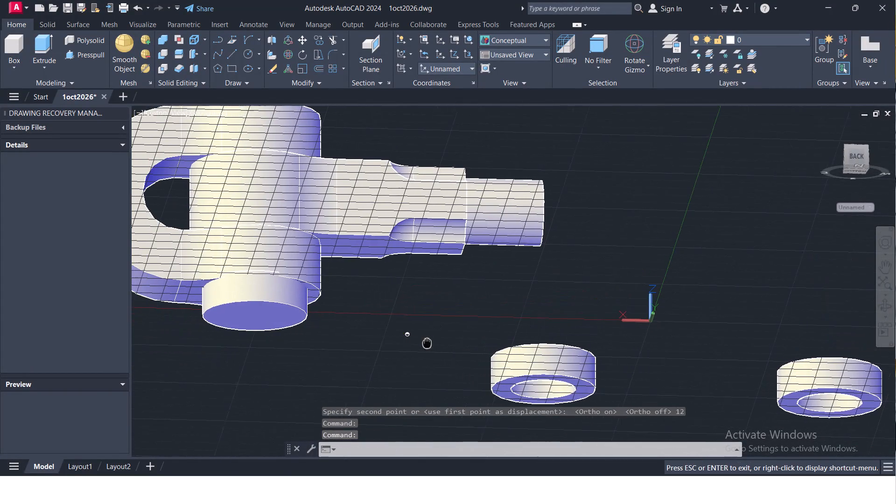
middle_drag(434, 343, 476, 344)
shift+middle_drag(354, 373, 455, 364)
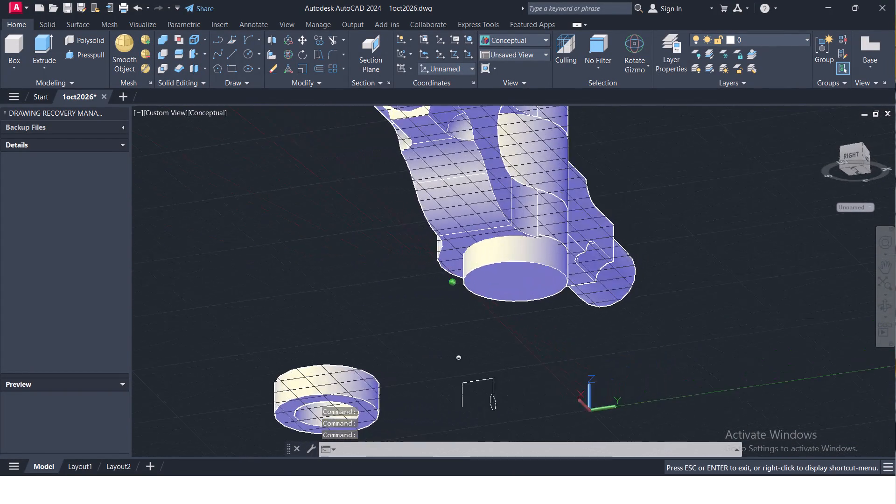
shift+middle_drag(455, 364, 645, 361)
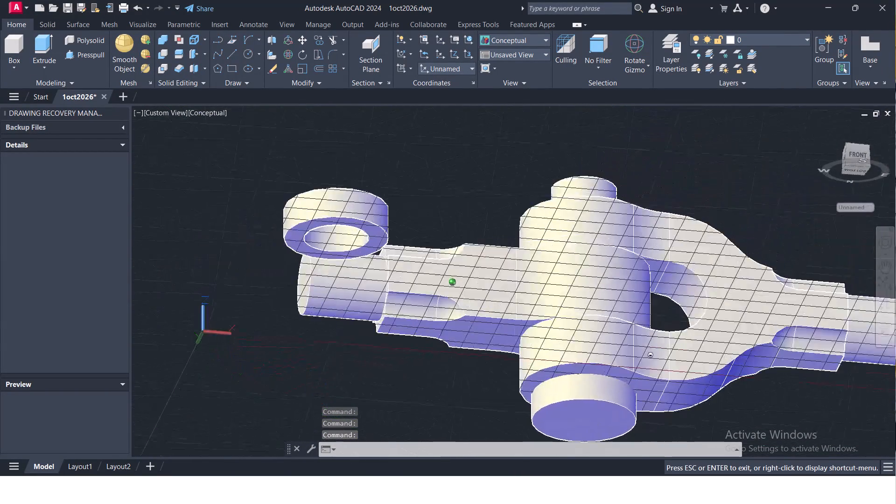
shift+middle_drag(645, 361, 518, 237)
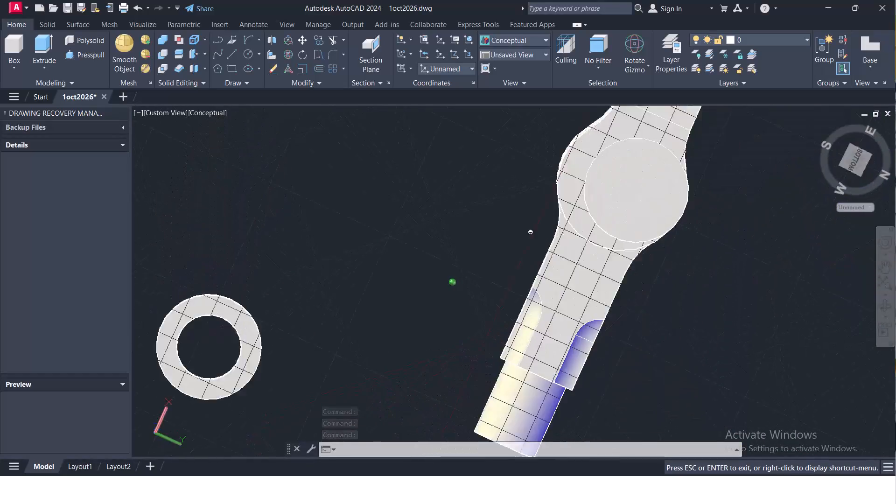
shift+middle_drag(518, 237, 391, 347)
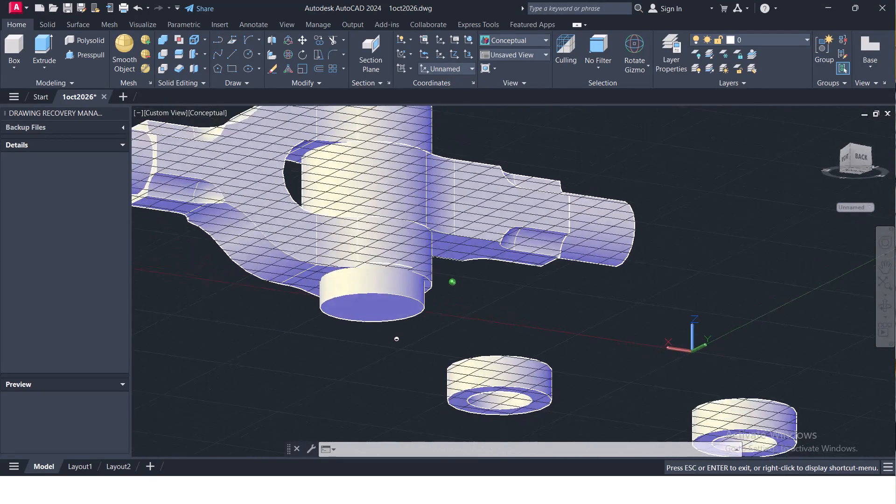
shift+middle_drag(391, 347, 462, 419)
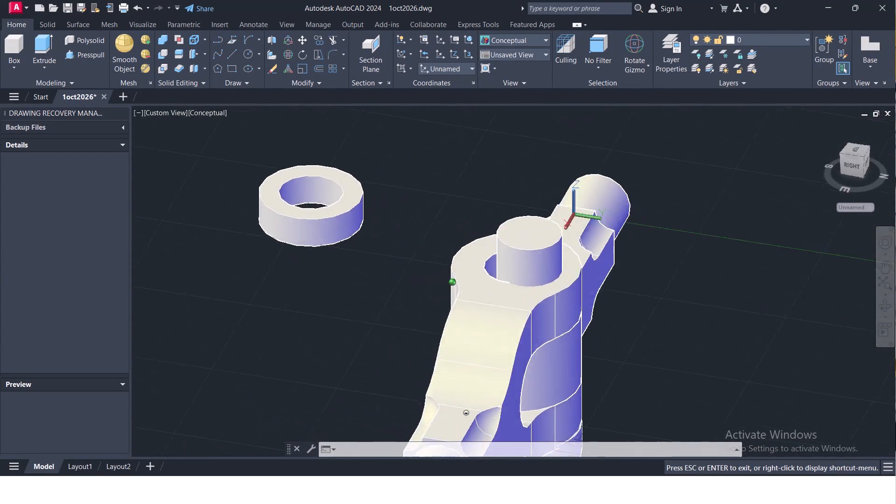
shift+middle_drag(462, 419, 460, 402)
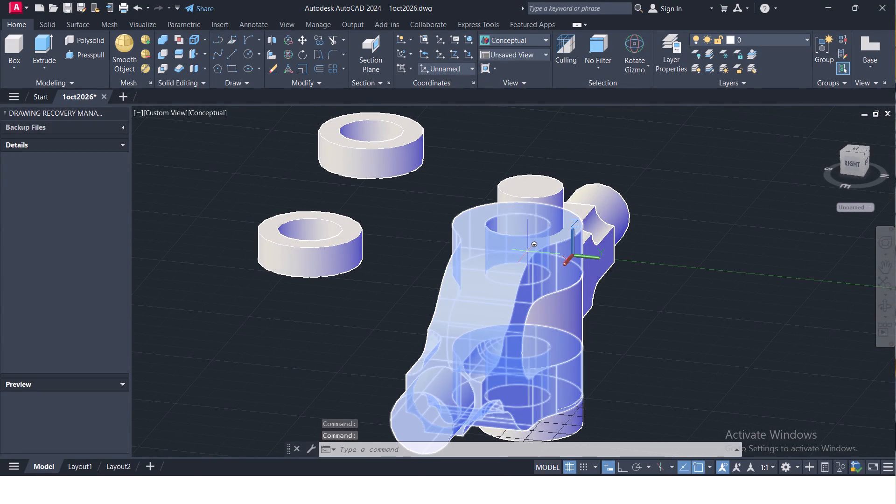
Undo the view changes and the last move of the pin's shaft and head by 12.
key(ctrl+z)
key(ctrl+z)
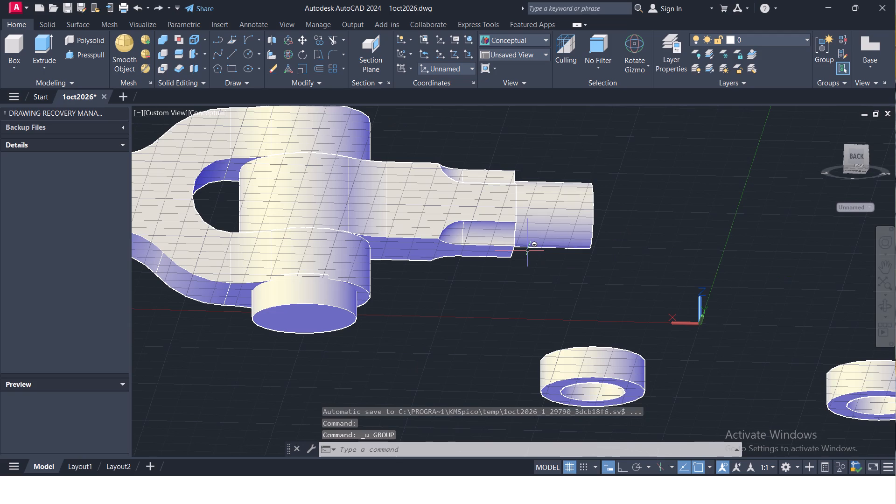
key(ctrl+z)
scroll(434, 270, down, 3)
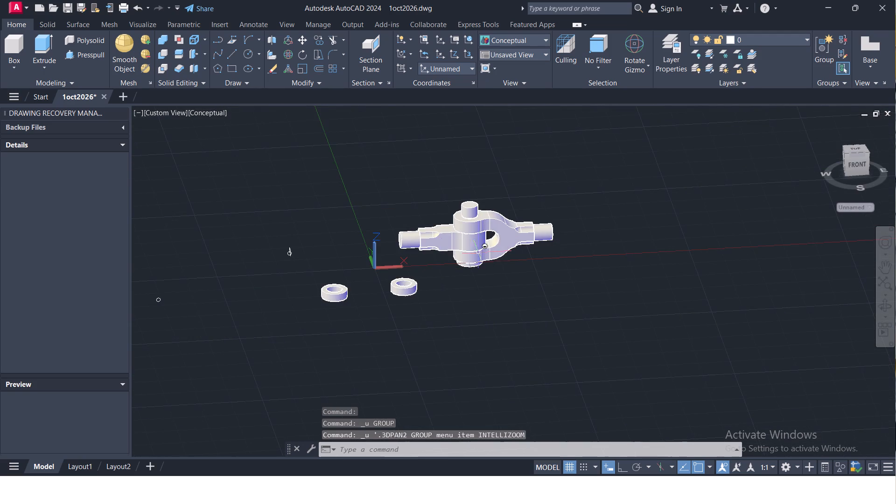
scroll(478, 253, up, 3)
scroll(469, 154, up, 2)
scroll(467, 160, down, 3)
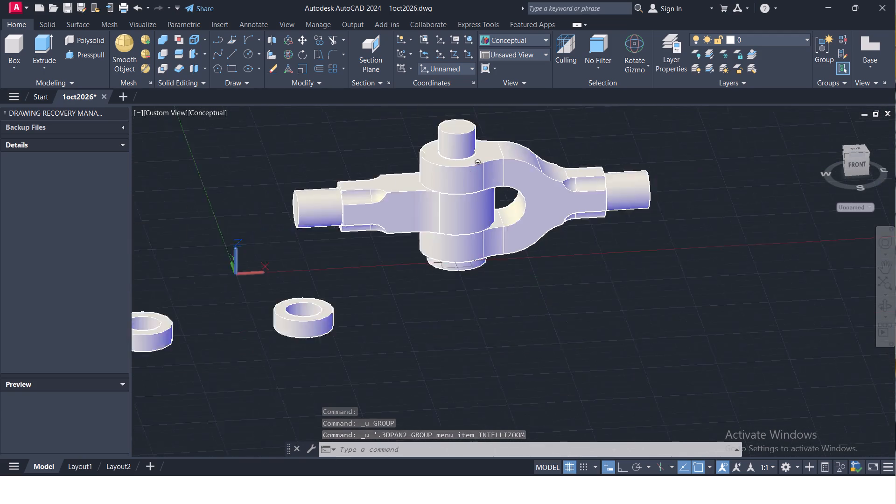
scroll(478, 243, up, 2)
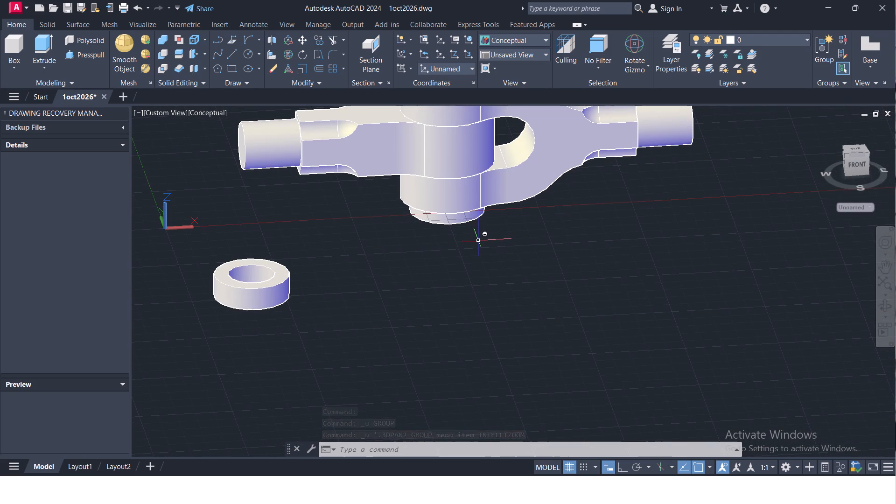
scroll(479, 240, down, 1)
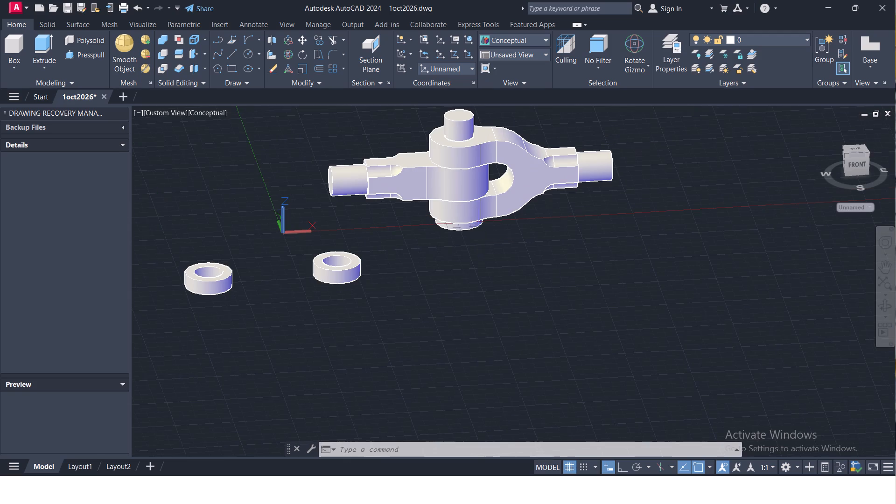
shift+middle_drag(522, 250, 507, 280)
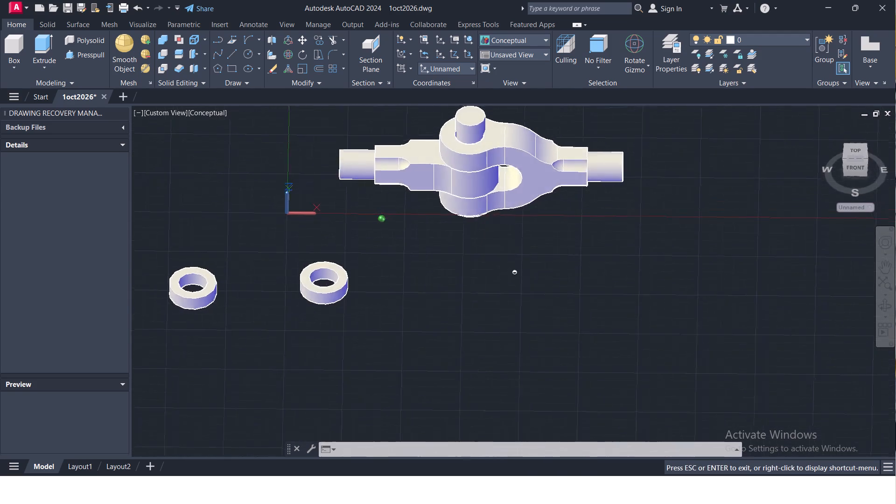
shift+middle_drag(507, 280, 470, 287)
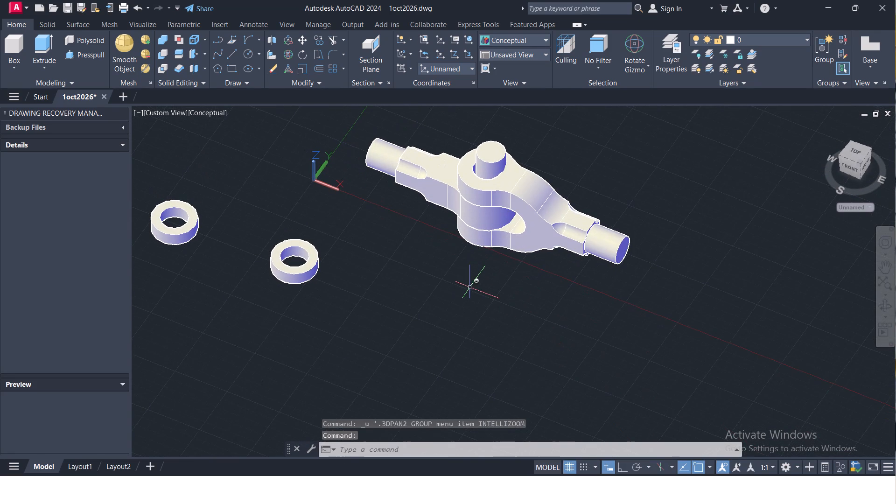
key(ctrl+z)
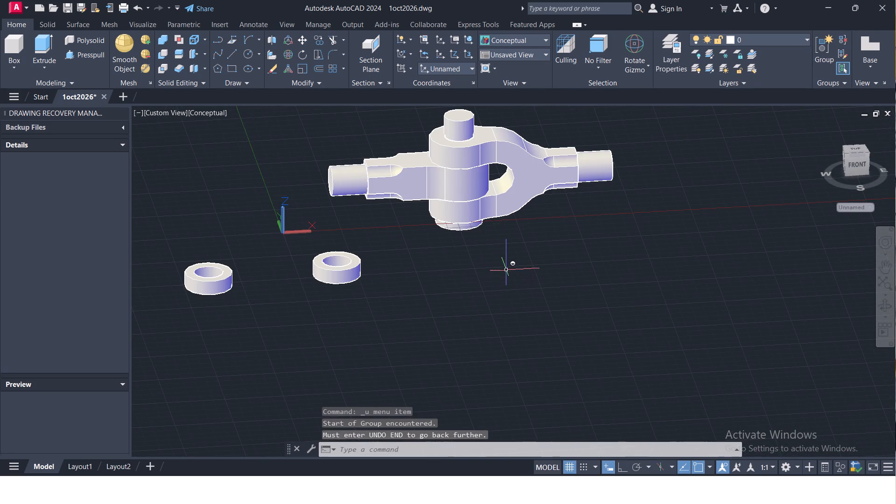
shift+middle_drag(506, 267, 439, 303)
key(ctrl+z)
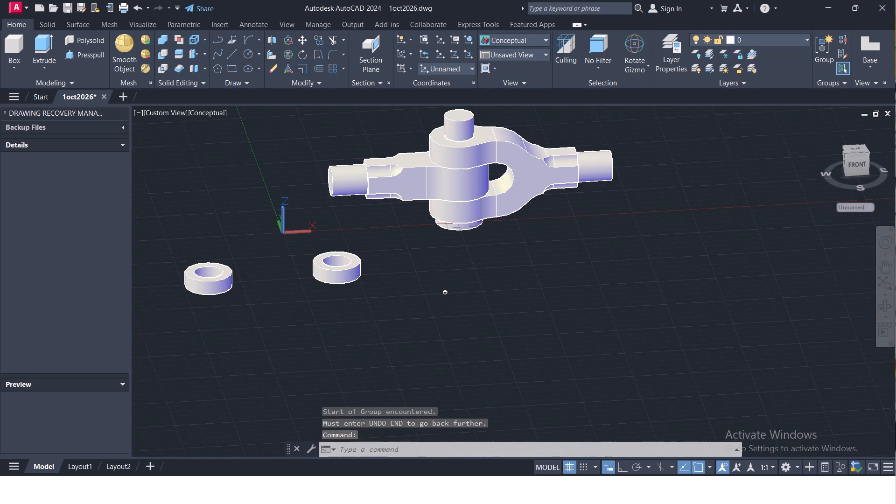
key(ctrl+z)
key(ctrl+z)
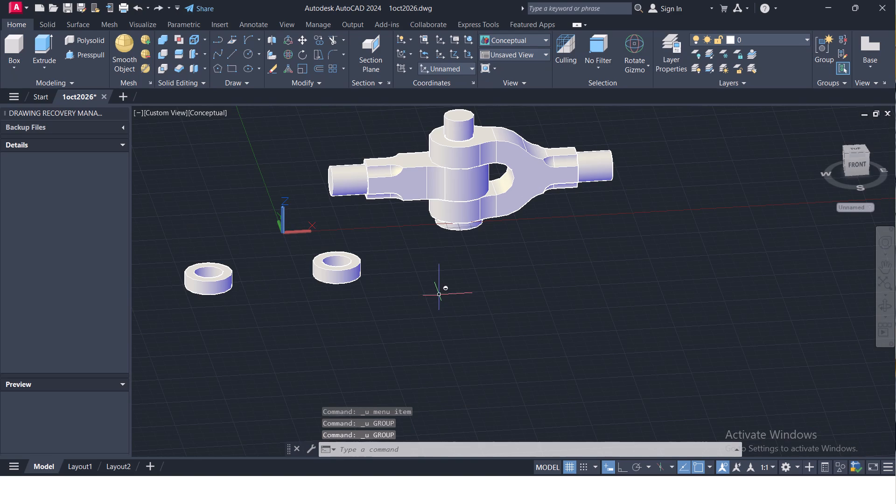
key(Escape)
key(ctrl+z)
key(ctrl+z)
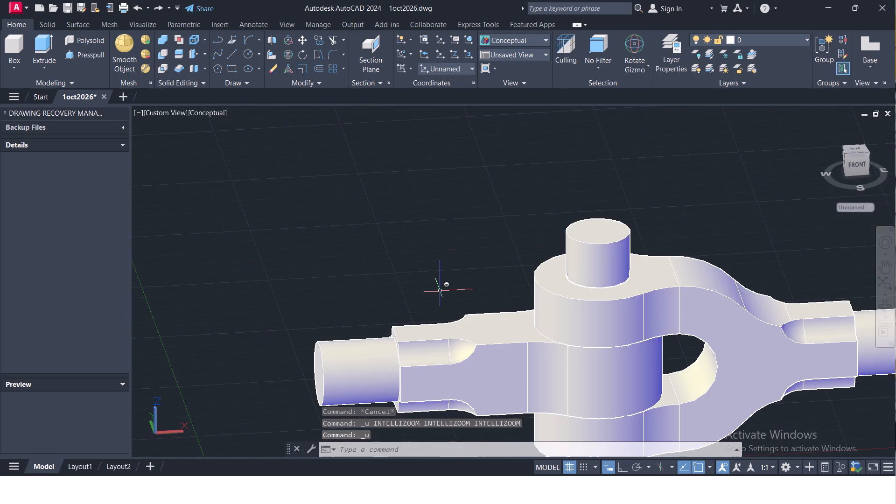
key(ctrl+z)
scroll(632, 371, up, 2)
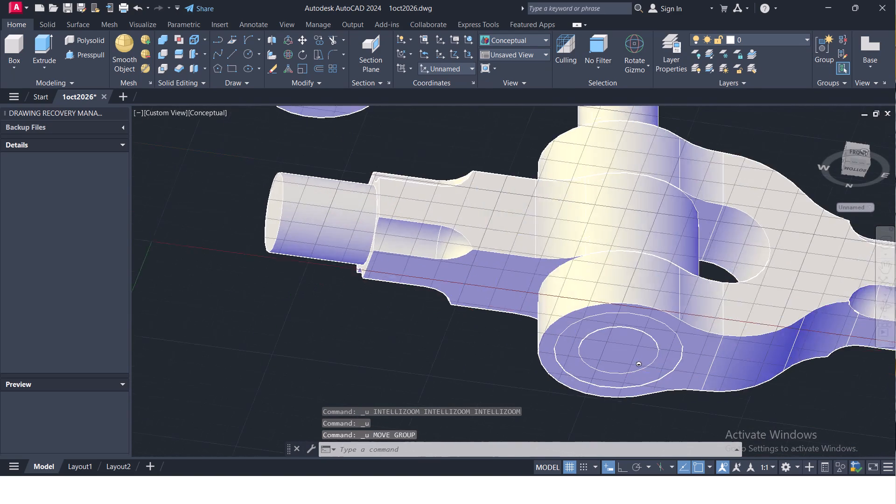
Undo the earlier move and view changes until the pin's shaft and head stand separately outside the fork.
scroll(632, 371, up, 1)
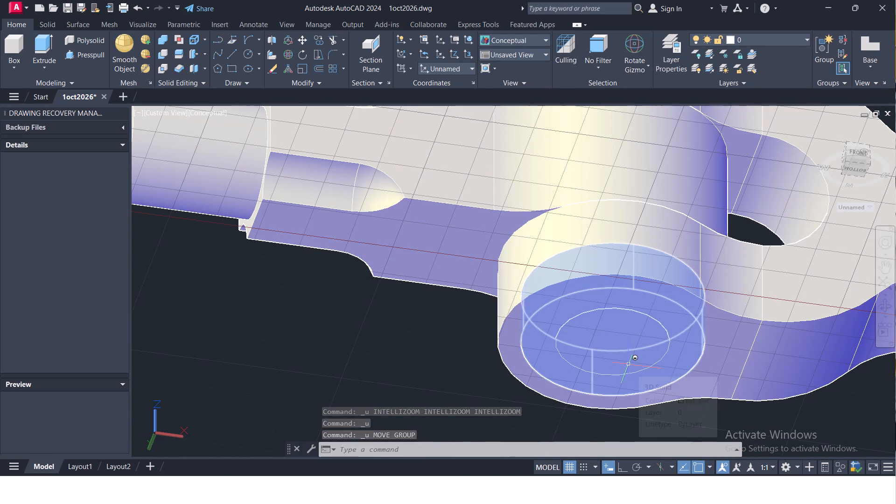
key(ctrl+z)
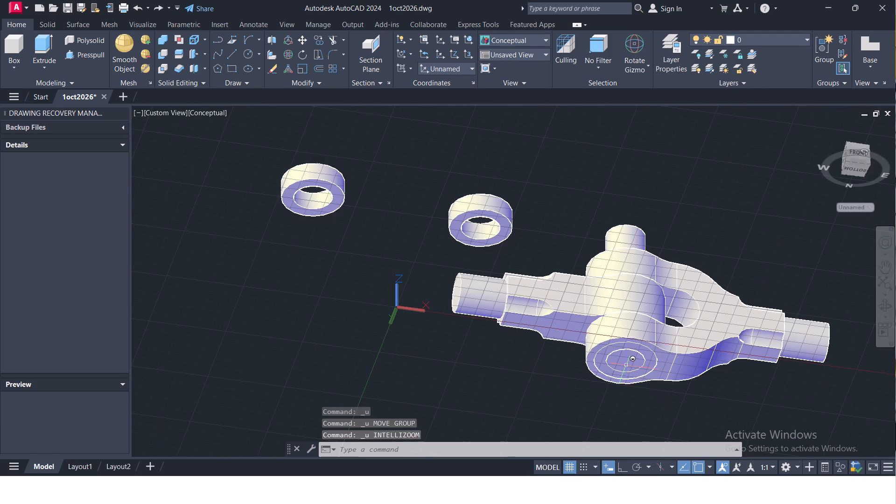
key(ctrl+z)
key(ctrl+z)
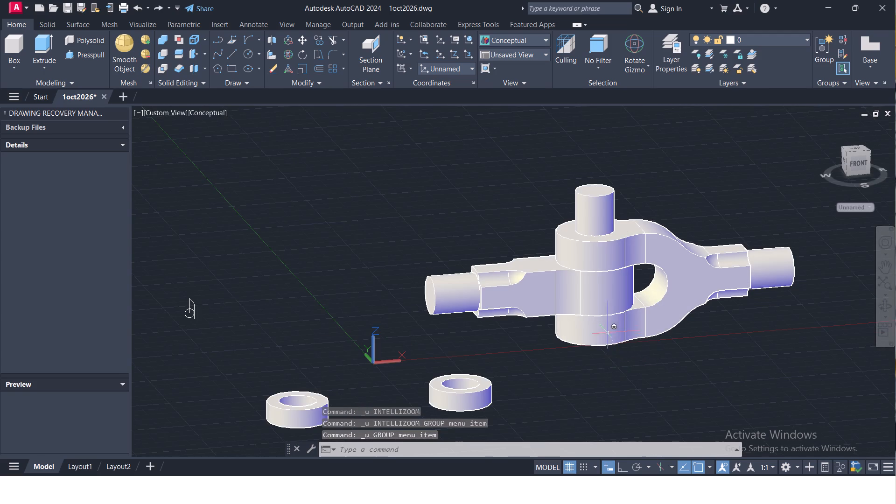
key(ctrl+z)
scroll(601, 294, down, 3)
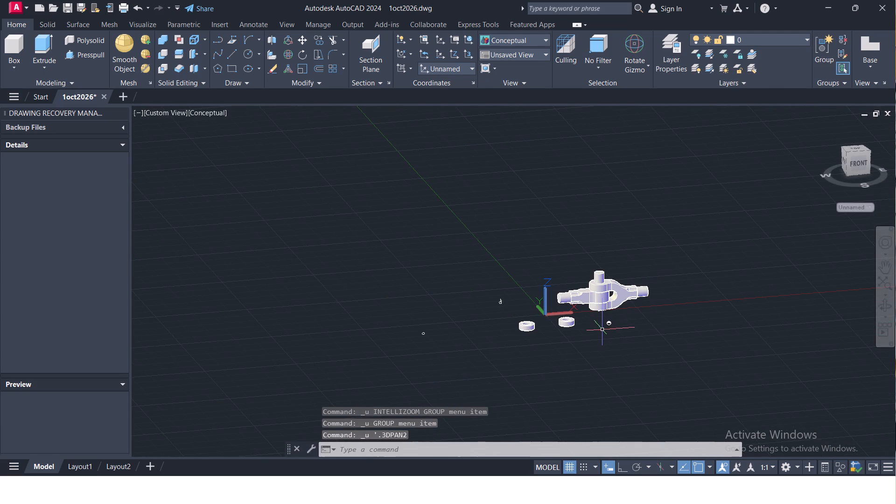
key(ctrl+z)
key(ctrl+z)
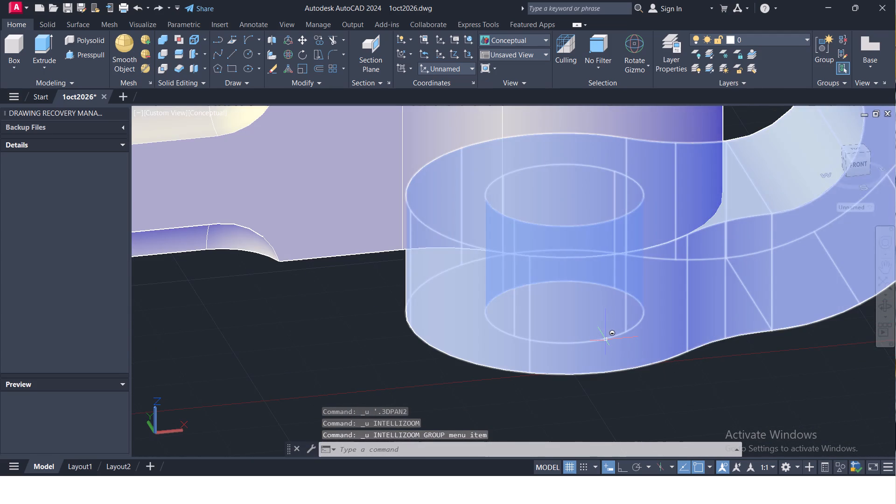
key(ctrl+z)
key(ctrl+z)
key(ctrl+z)
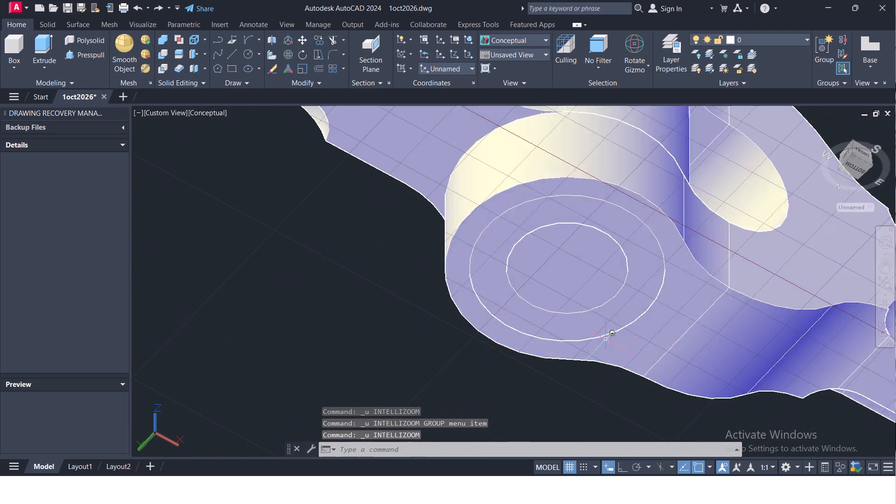
key(ctrl+z)
key(ctrl+z)
scroll(566, 340, down, 1)
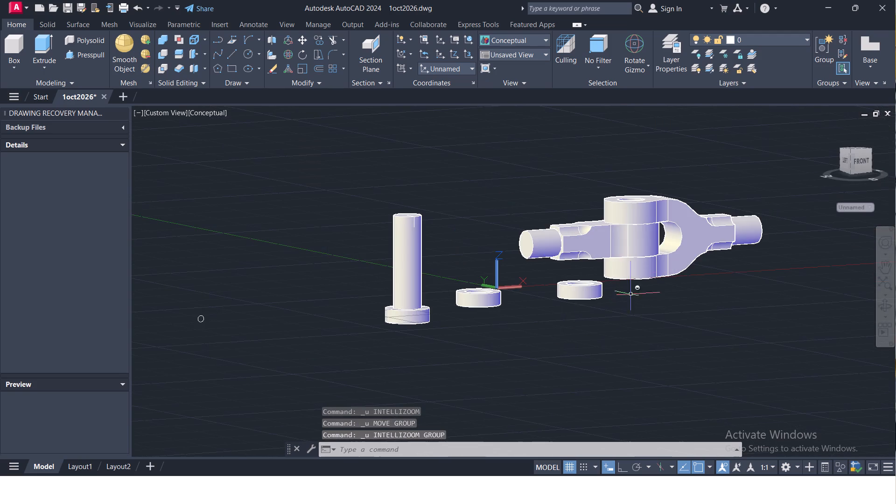
Move only the pin's head from its top face centre to the hole centre on the underside of the fork's lower eye.
scroll(634, 219, up, 2)
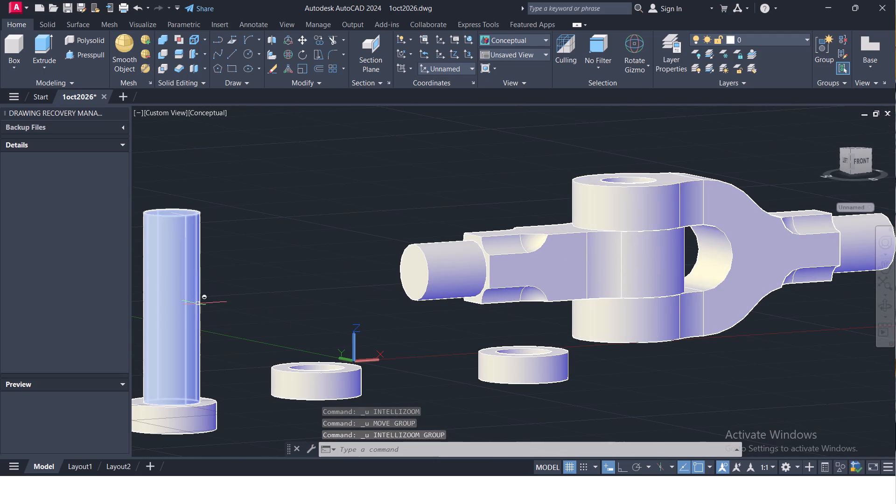
click(189, 418)
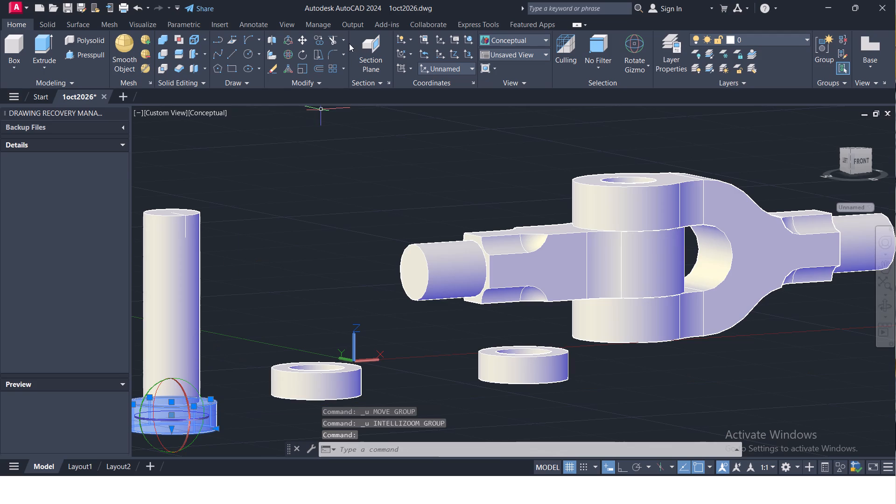
click(303, 42)
scroll(355, 212, down, 2)
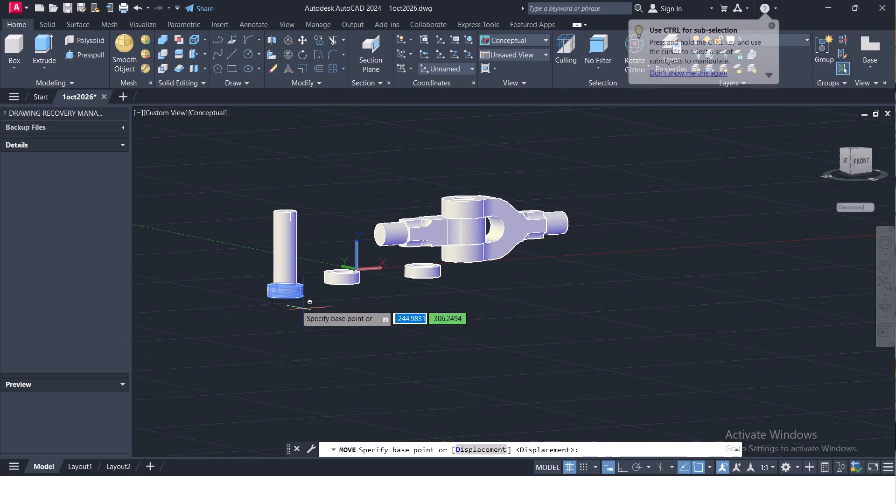
scroll(266, 260, up, 4)
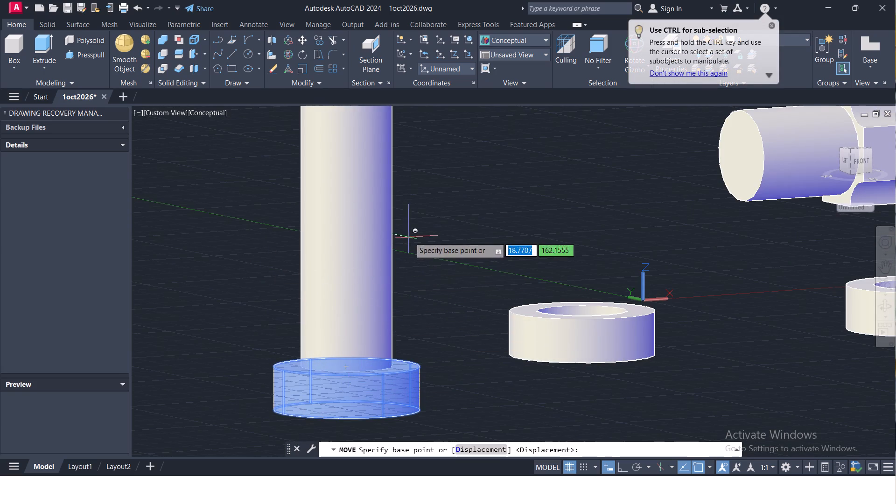
shift+middle_drag(410, 237, 404, 318)
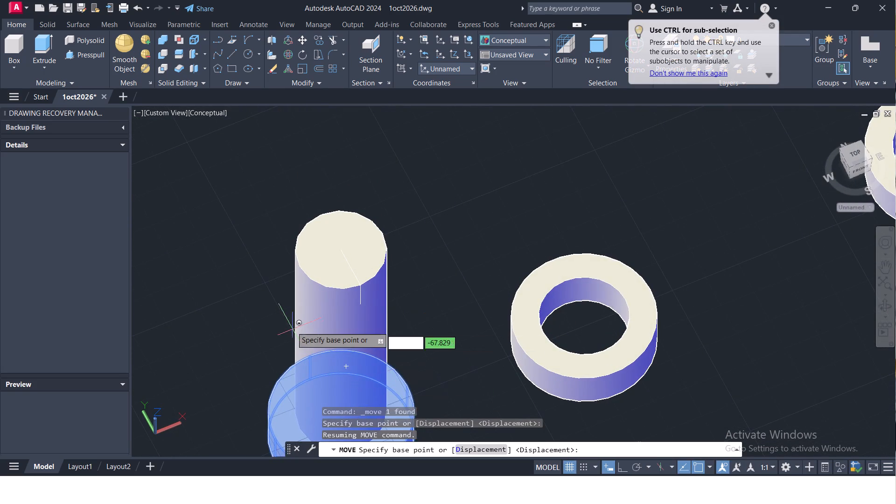
shift+scroll(304, 312, down, 2)
shift+scroll(314, 369, up, 3)
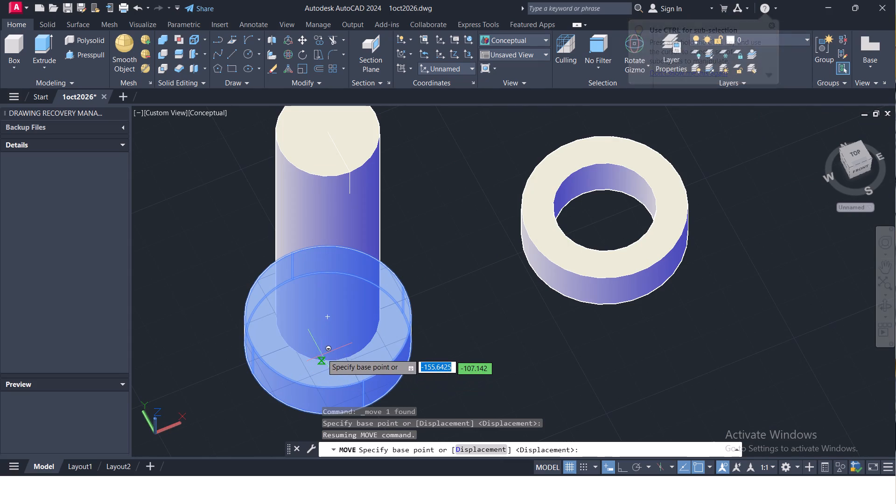
shift+click(330, 317)
scroll(508, 310, down, 4)
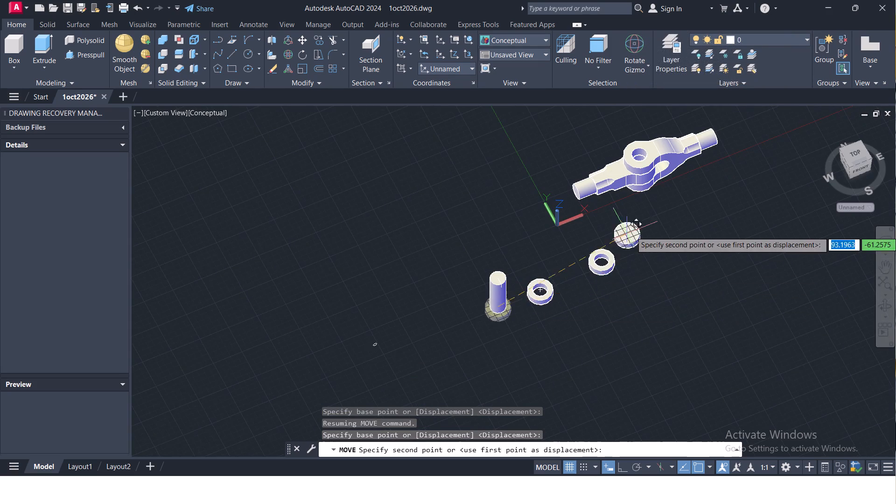
scroll(662, 199, up, 5)
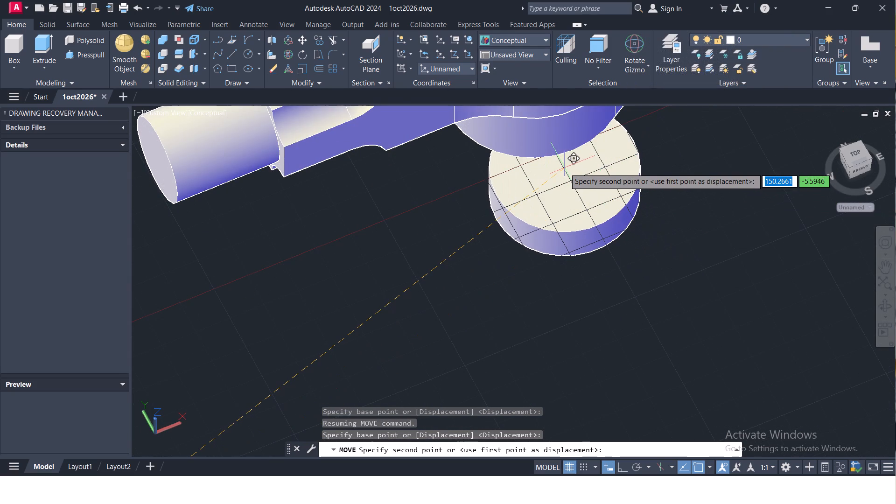
shift+middle_drag(565, 168, 546, 110)
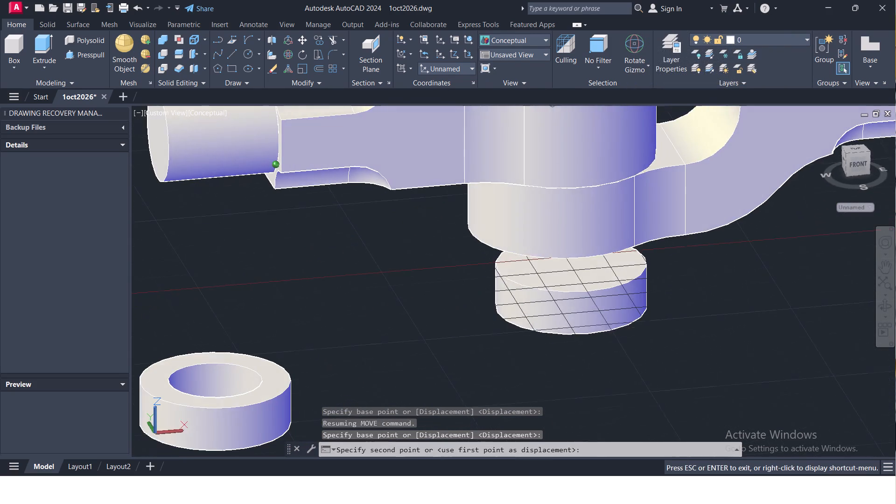
shift+middle_drag(546, 110, 520, 81)
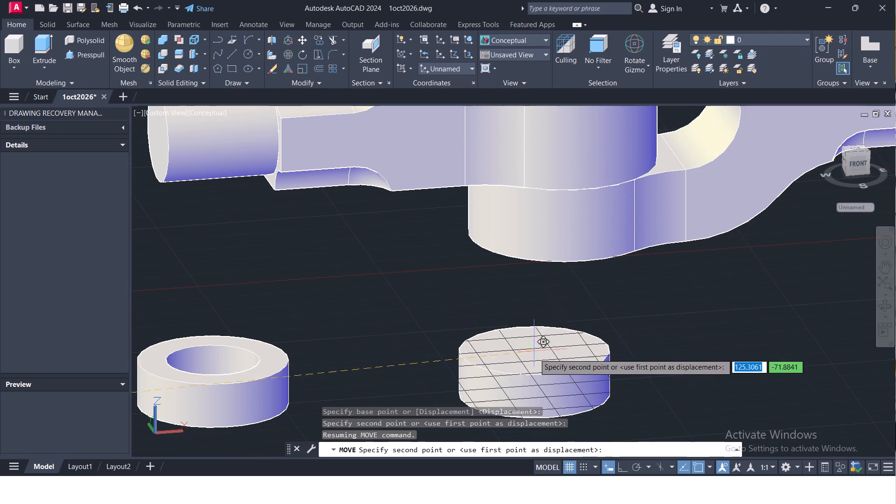
middle_drag(534, 354, 521, 282)
shift+middle_drag(520, 282, 517, 231)
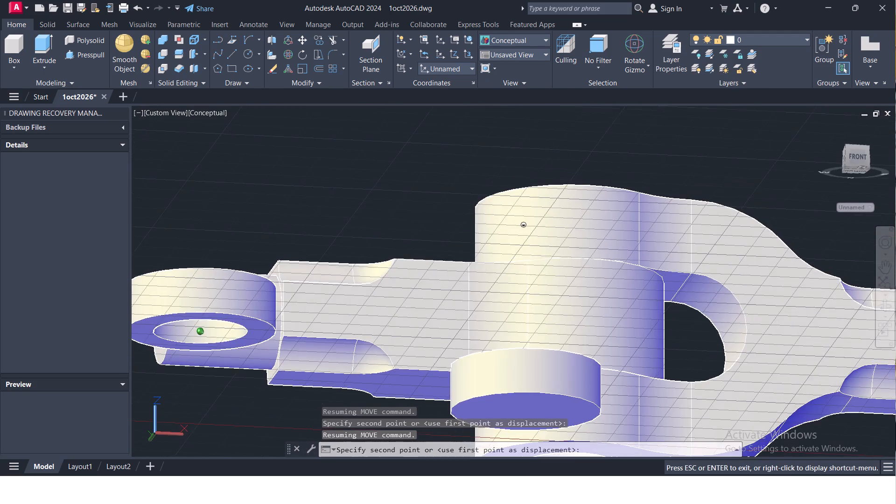
shift+middle_drag(517, 231, 513, 195)
scroll(530, 218, down, 4)
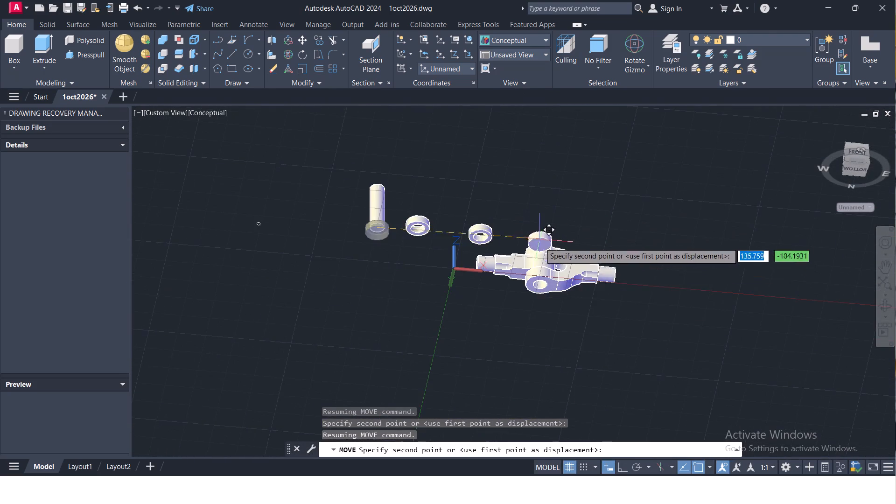
scroll(539, 294, up, 6)
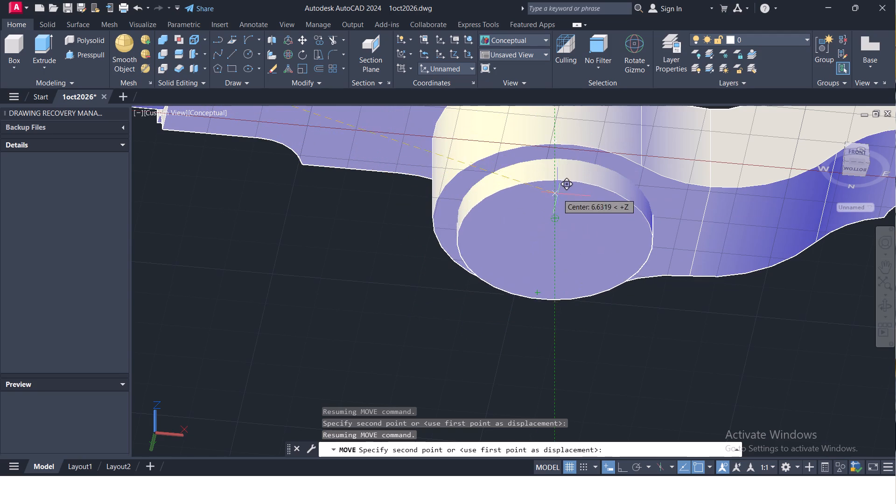
click(555, 221)
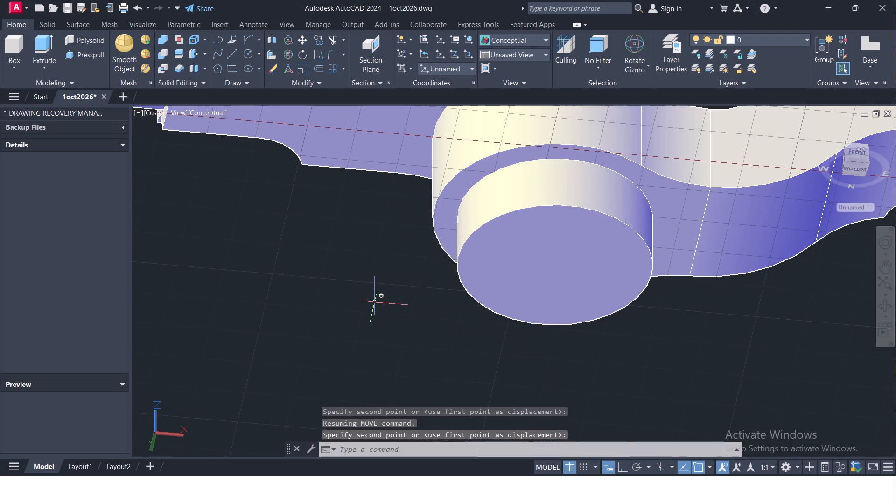
Examine from below, the side and the front how the pin's head sits against the fork's lower eye.
middle_drag(371, 290, 414, 292)
shift+middle_drag(413, 288, 462, 286)
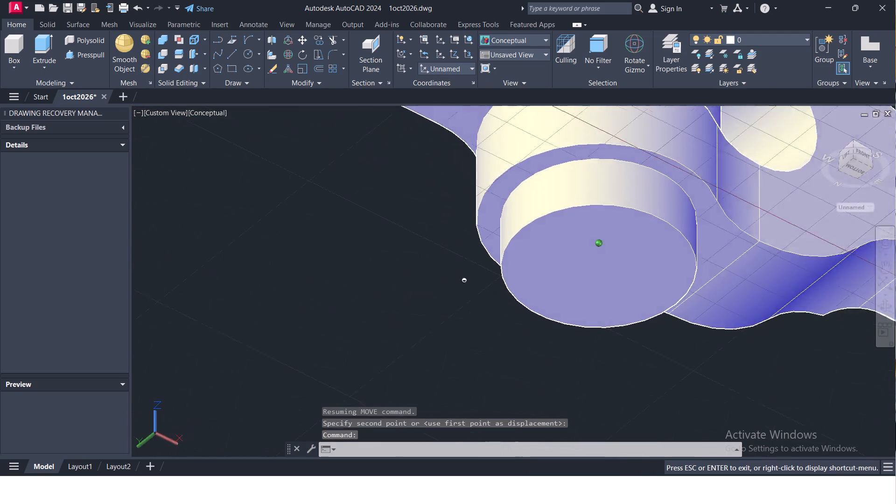
shift+middle_drag(462, 286, 852, 326)
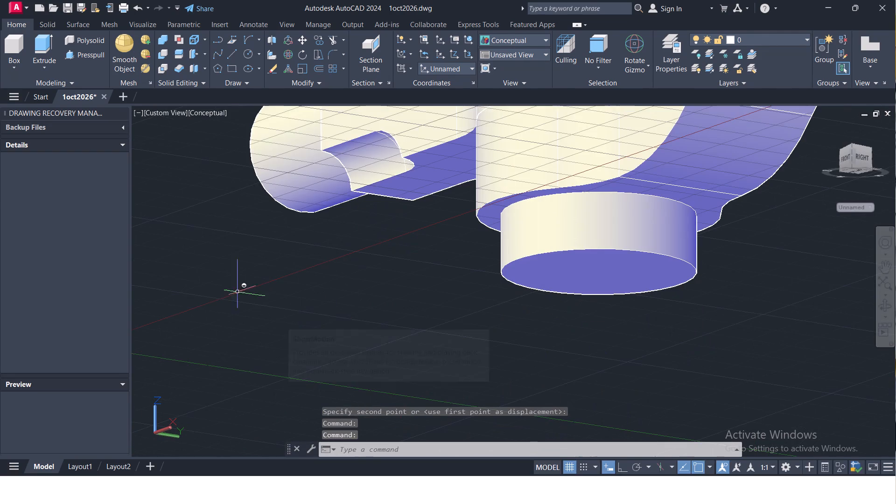
middle_drag(236, 277, 249, 280)
shift+scroll(240, 280, down, 1)
shift+middle_drag(228, 282, 461, 299)
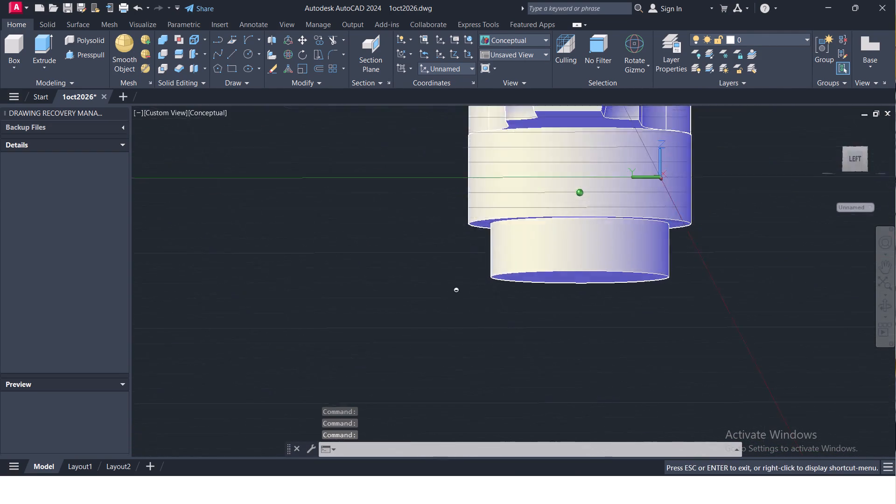
shift+middle_drag(461, 299, 305, 305)
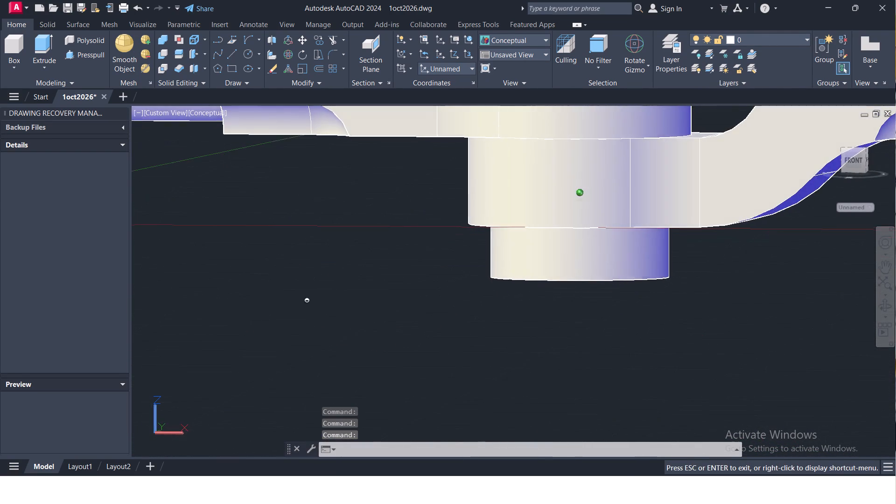
scroll(381, 290, down, 3)
scroll(419, 287, down, 1)
scroll(433, 281, up, 4)
scroll(372, 360, down, 5)
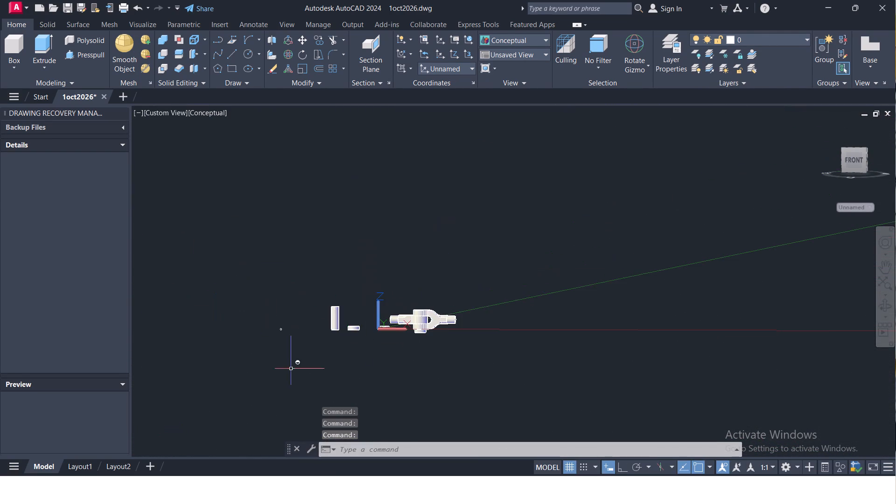
Move the pin's shaft from its bottom face centre to the hole centre on the underside of the fork's lower eye.
scroll(296, 354, up, 4)
drag(439, 293, 433, 266)
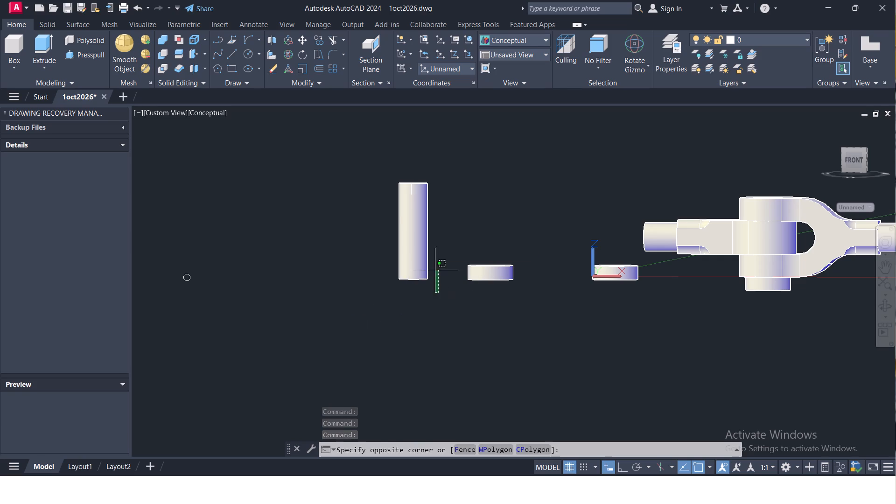
click(350, 154)
scroll(399, 266, up, 2)
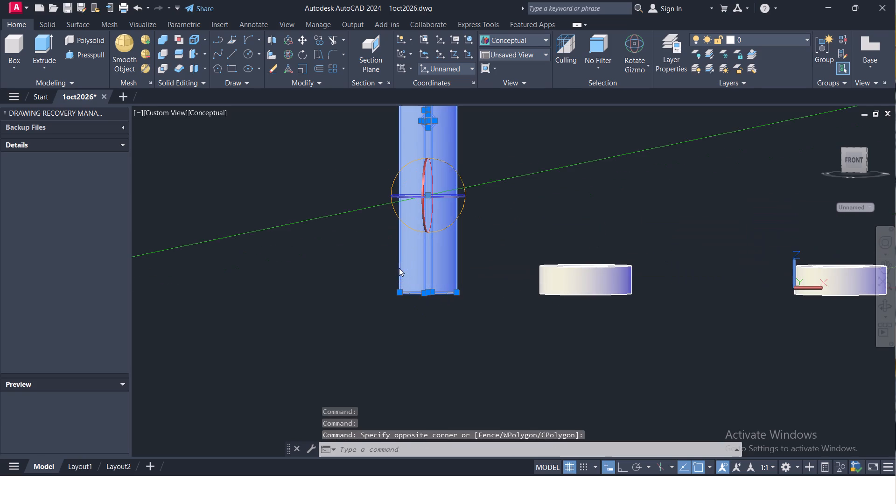
scroll(448, 336, up, 3)
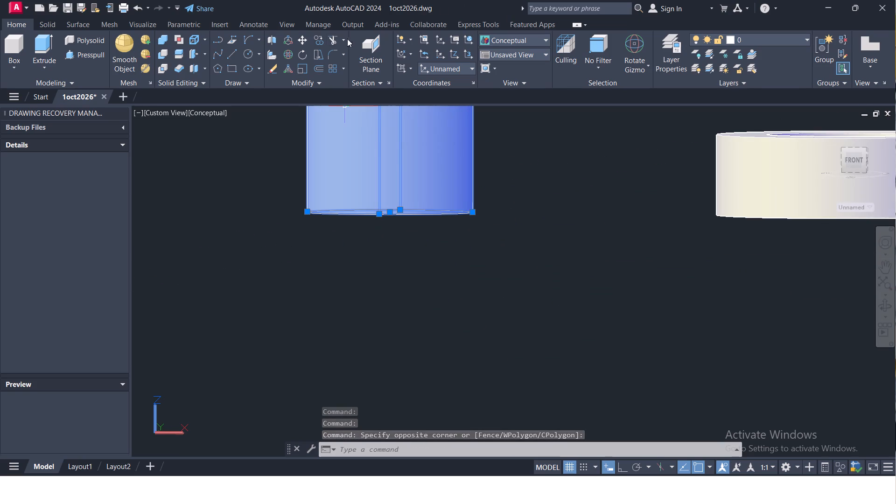
click(301, 41)
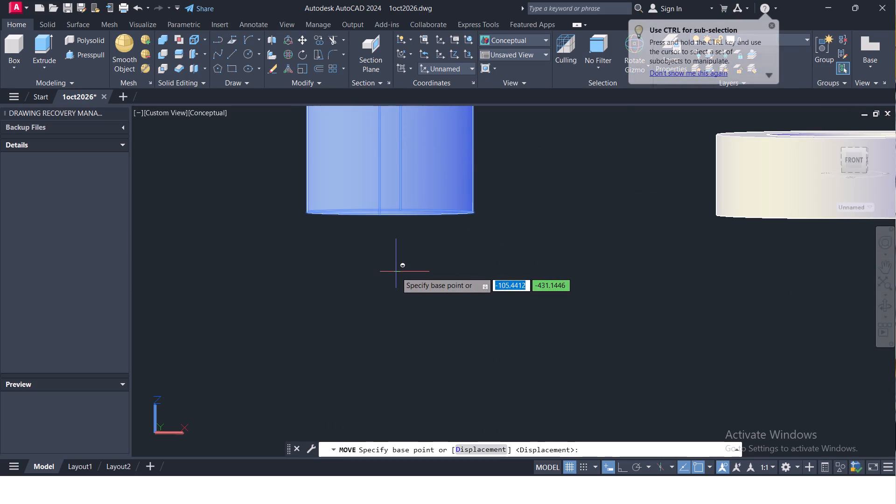
middle_drag(396, 272, 384, 322)
middle_drag(385, 322, 389, 304)
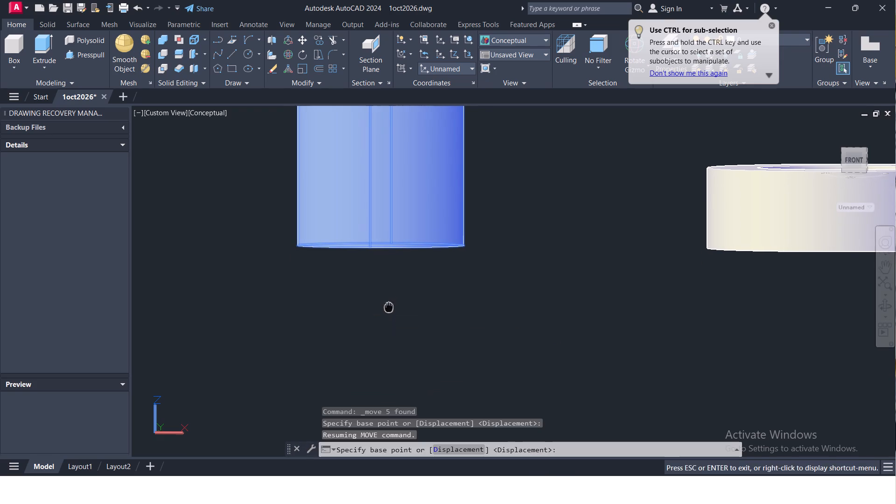
middle_drag(389, 304, 390, 303)
shift+middle_drag(390, 302, 390, 199)
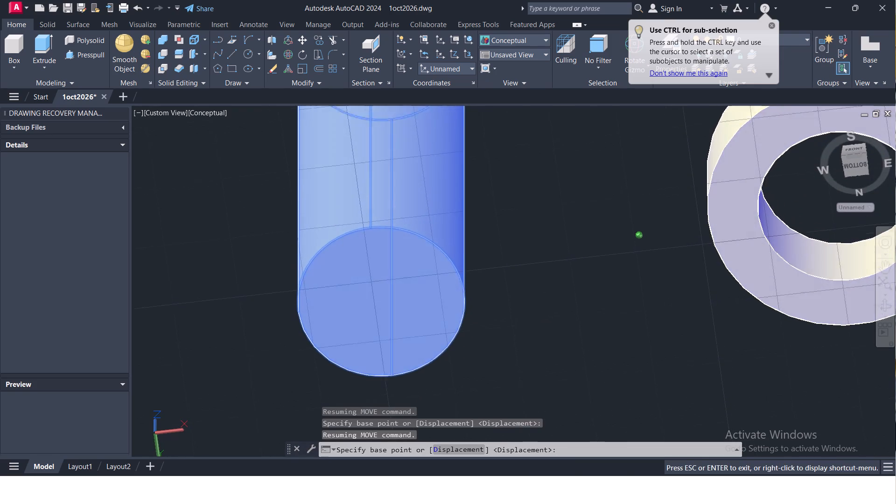
shift+middle_drag(390, 199, 389, 193)
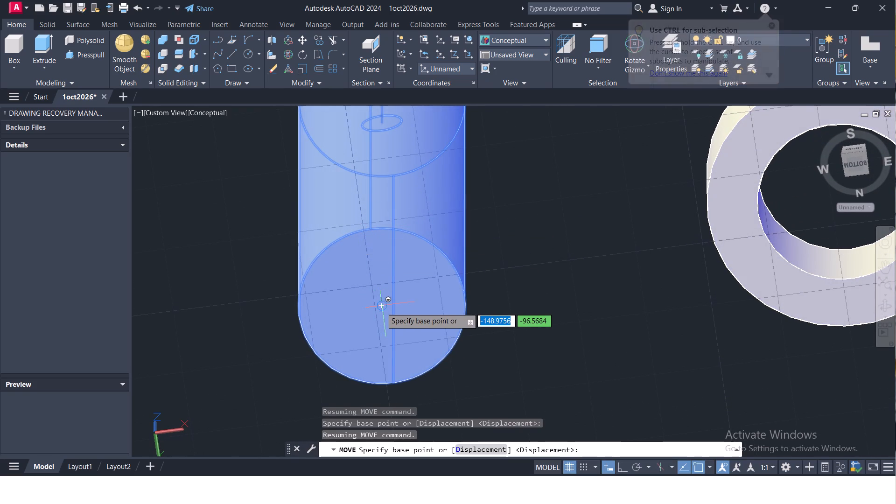
click(382, 308)
scroll(482, 295, down, 3)
scroll(640, 309, down, 3)
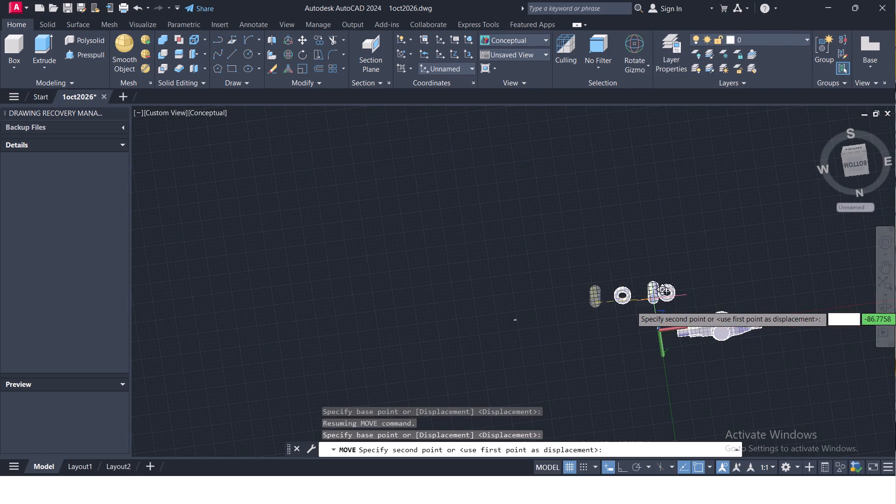
scroll(721, 325, up, 8)
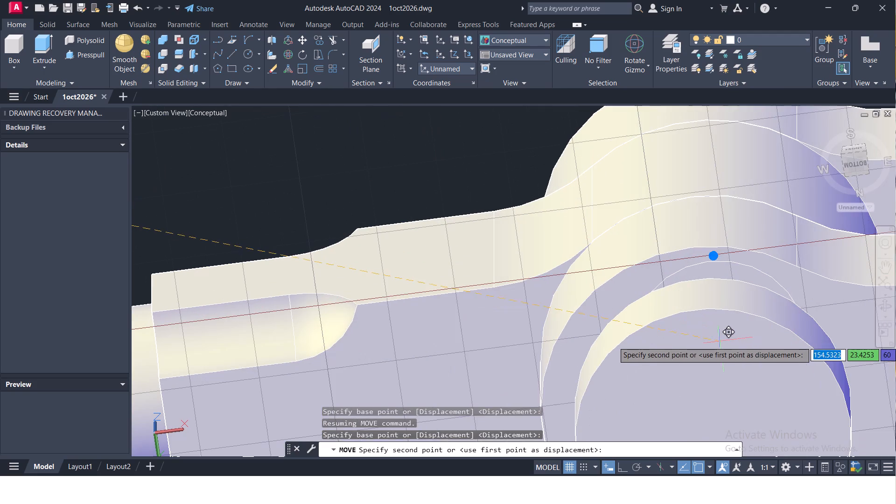
scroll(713, 367, down, 3)
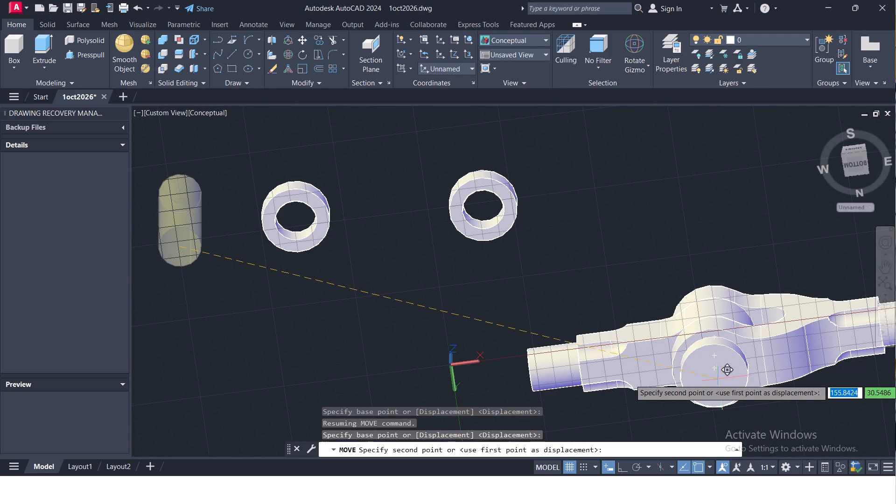
click(715, 368)
Examine from the front, side and back how the pin's shaft sits in the fork and eye-end holes.
scroll(683, 299, down, 3)
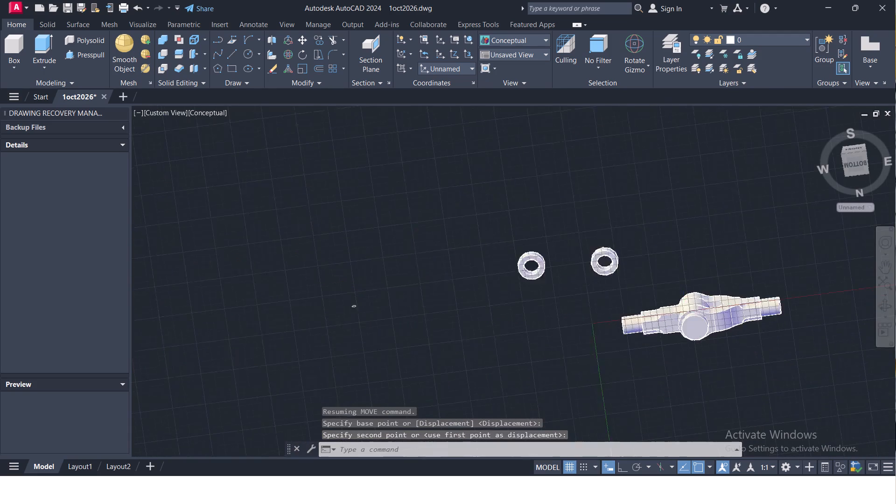
shift+middle_drag(672, 271, 687, 371)
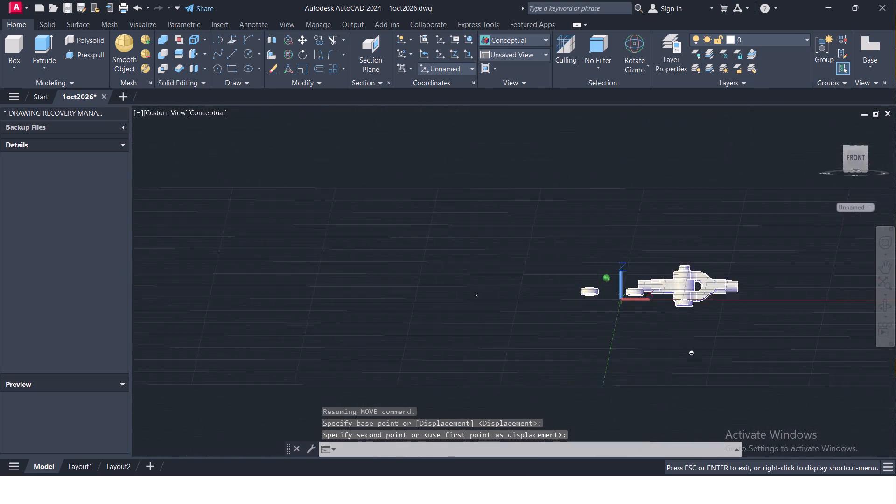
shift+middle_drag(687, 371, 772, 383)
middle_click(592, 318)
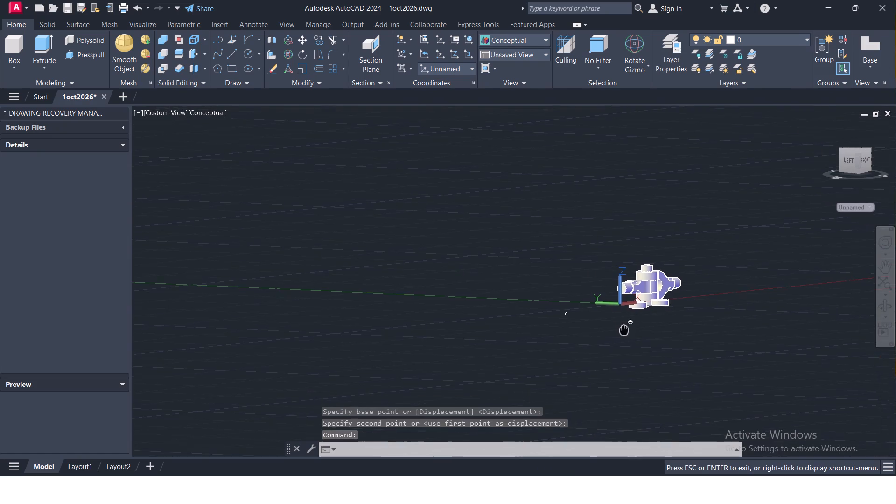
shift+middle_drag(533, 305, 650, 317)
scroll(534, 279, up, 1)
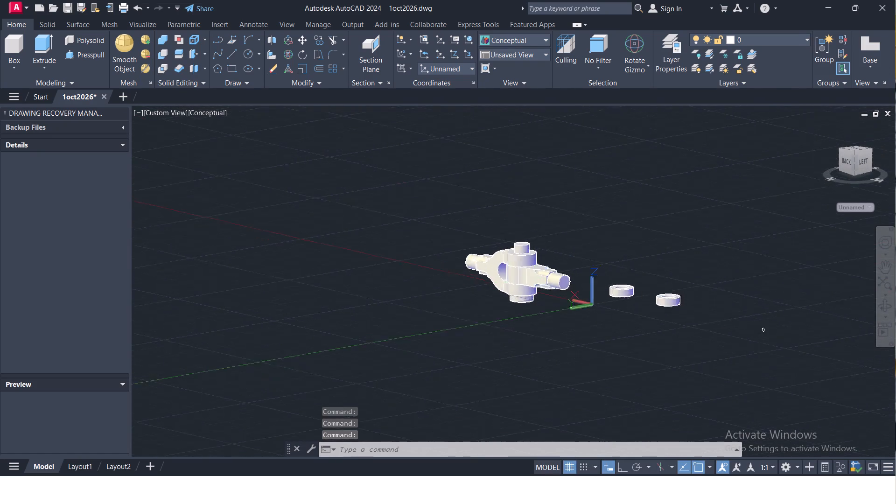
scroll(534, 279, up, 2)
scroll(567, 303, up, 4)
scroll(492, 336, down, 2)
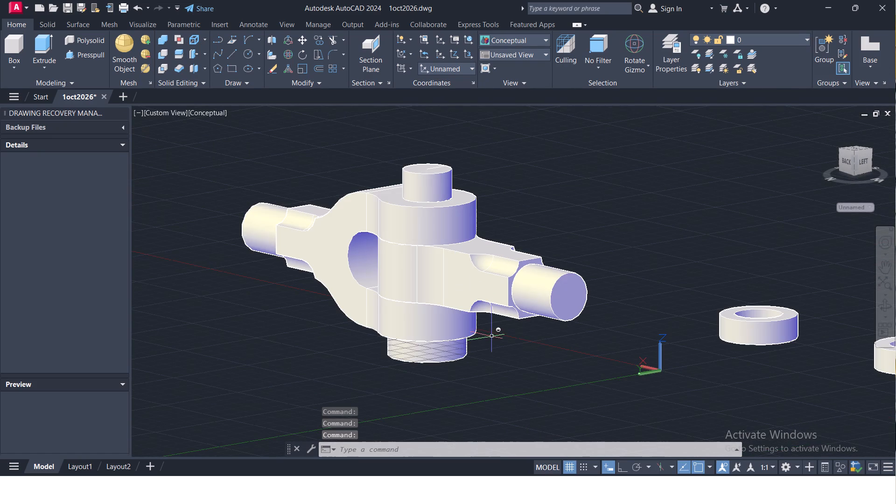
scroll(455, 245, down, 1)
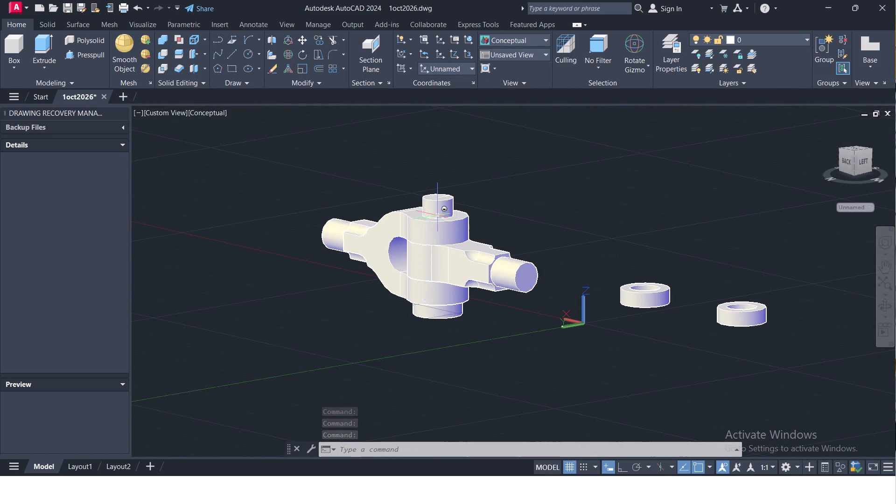
scroll(704, 315, down, 2)
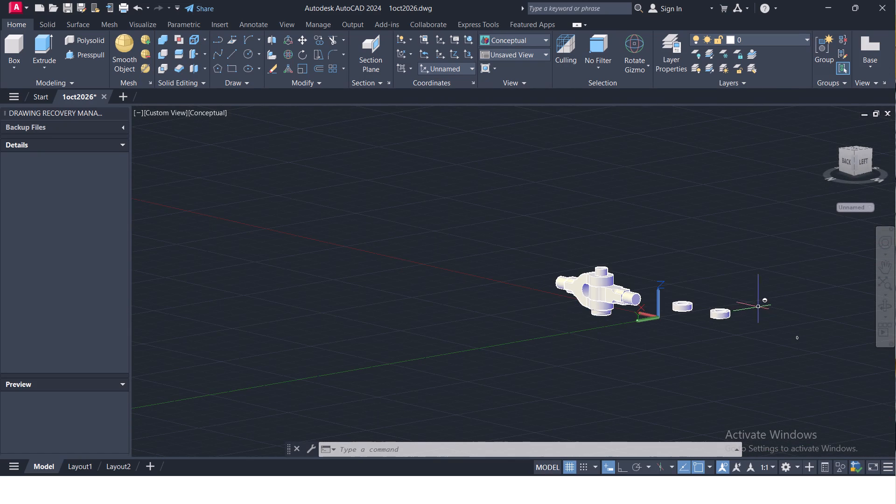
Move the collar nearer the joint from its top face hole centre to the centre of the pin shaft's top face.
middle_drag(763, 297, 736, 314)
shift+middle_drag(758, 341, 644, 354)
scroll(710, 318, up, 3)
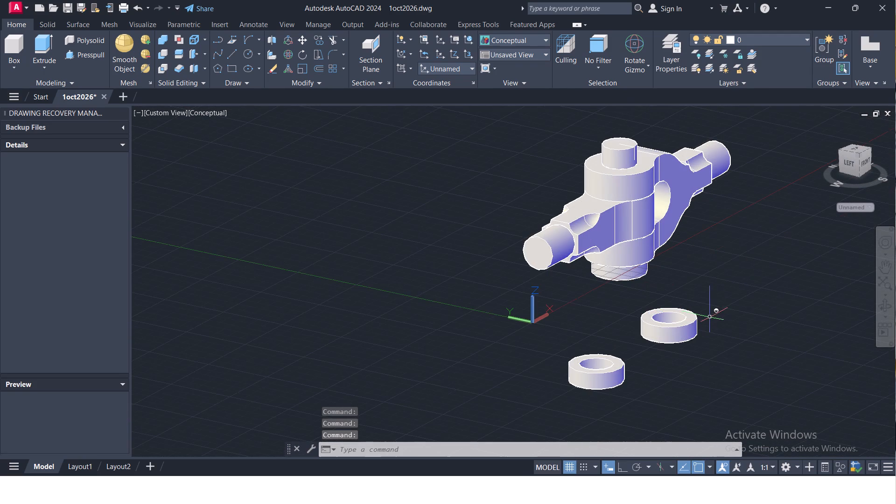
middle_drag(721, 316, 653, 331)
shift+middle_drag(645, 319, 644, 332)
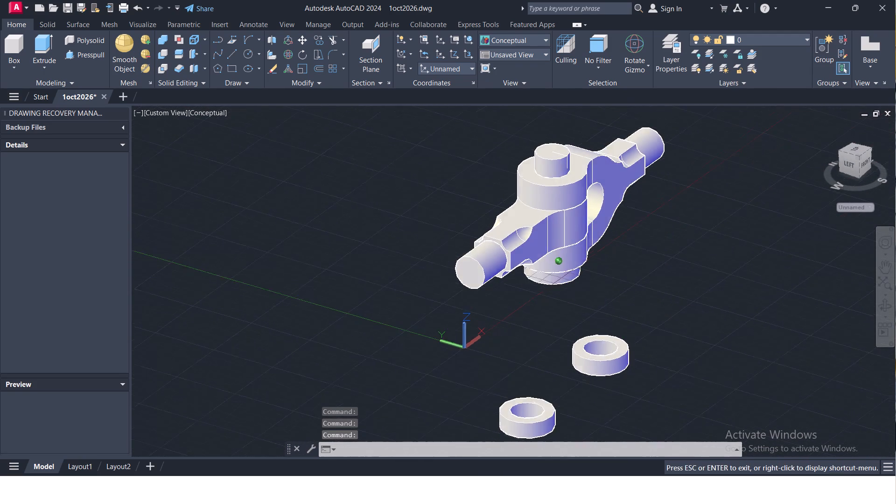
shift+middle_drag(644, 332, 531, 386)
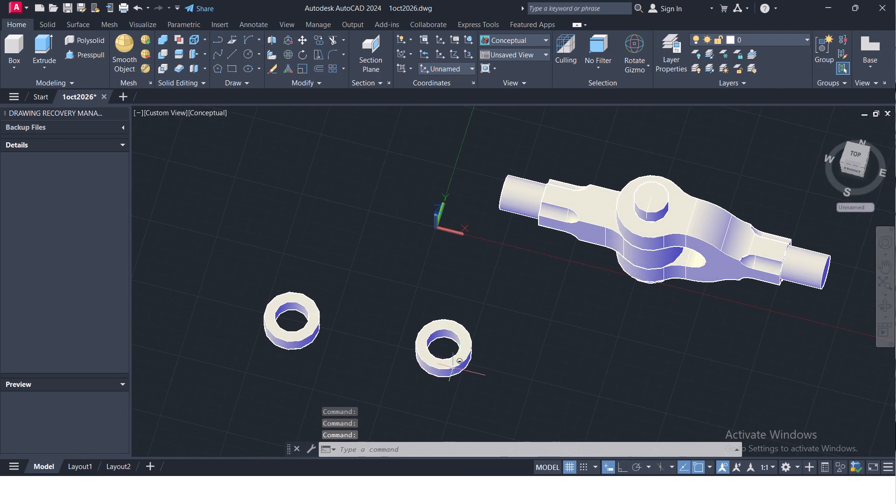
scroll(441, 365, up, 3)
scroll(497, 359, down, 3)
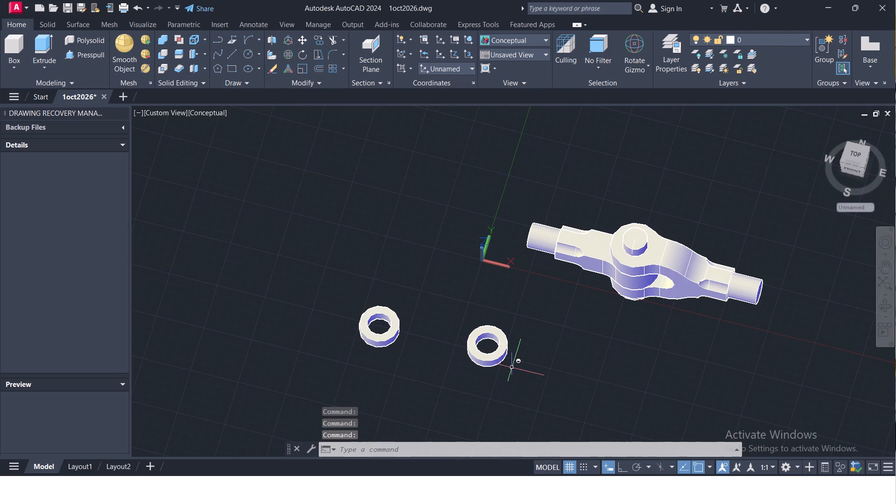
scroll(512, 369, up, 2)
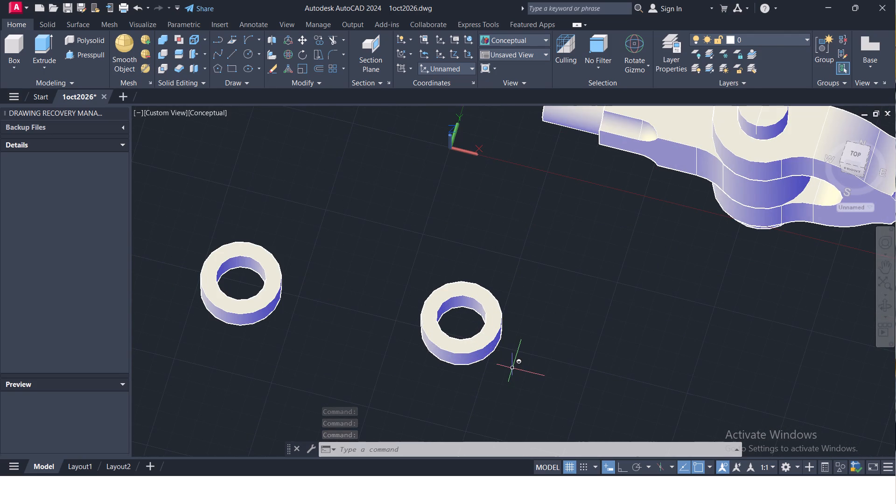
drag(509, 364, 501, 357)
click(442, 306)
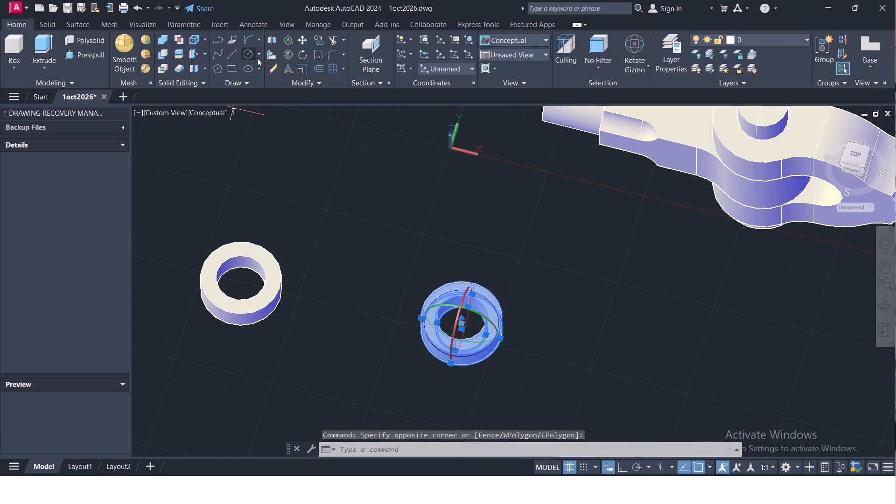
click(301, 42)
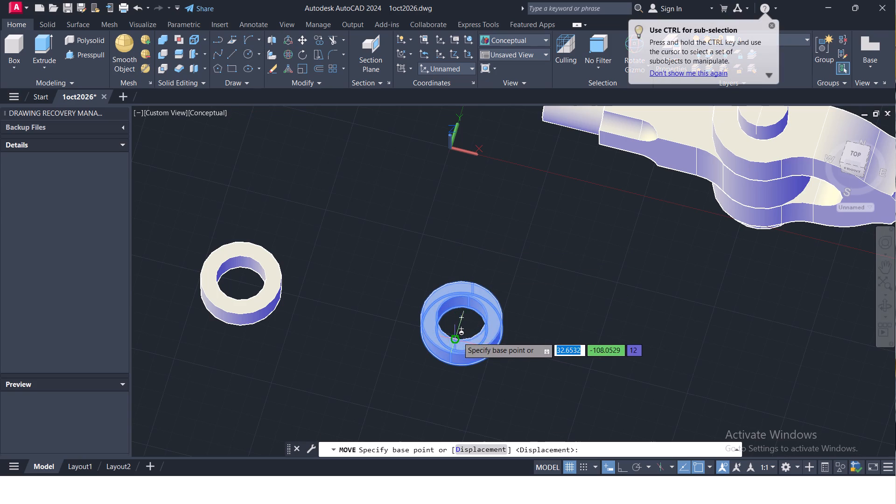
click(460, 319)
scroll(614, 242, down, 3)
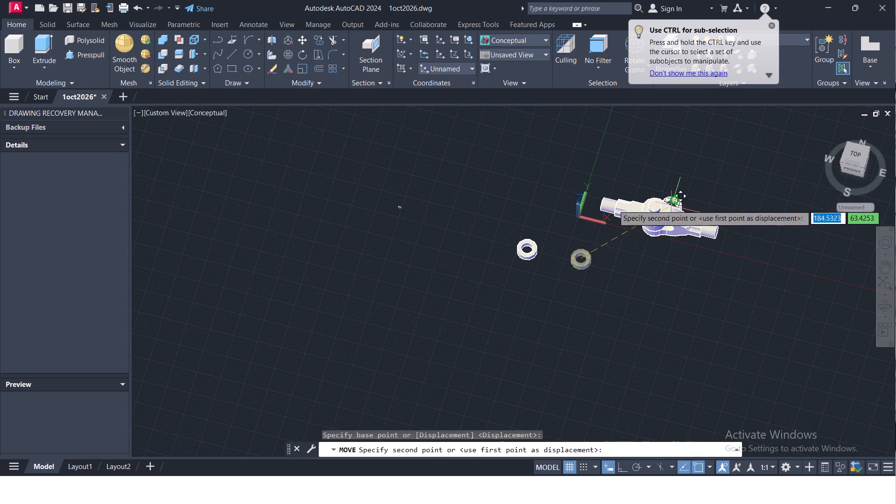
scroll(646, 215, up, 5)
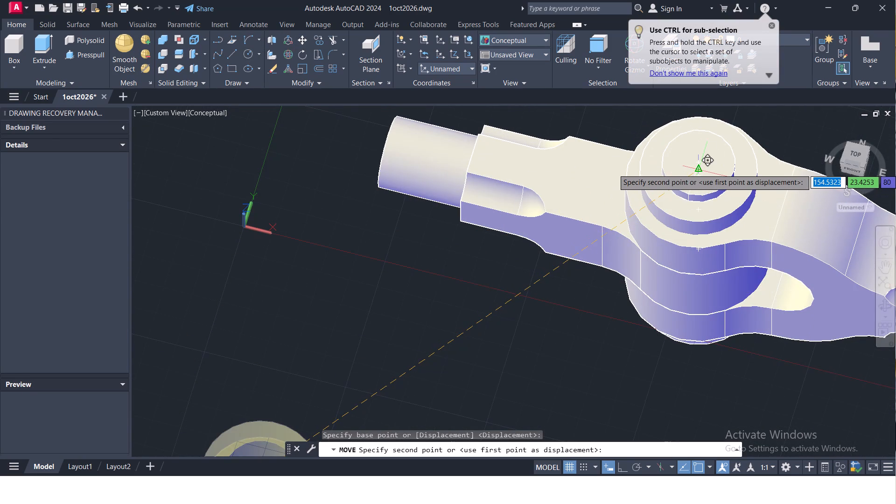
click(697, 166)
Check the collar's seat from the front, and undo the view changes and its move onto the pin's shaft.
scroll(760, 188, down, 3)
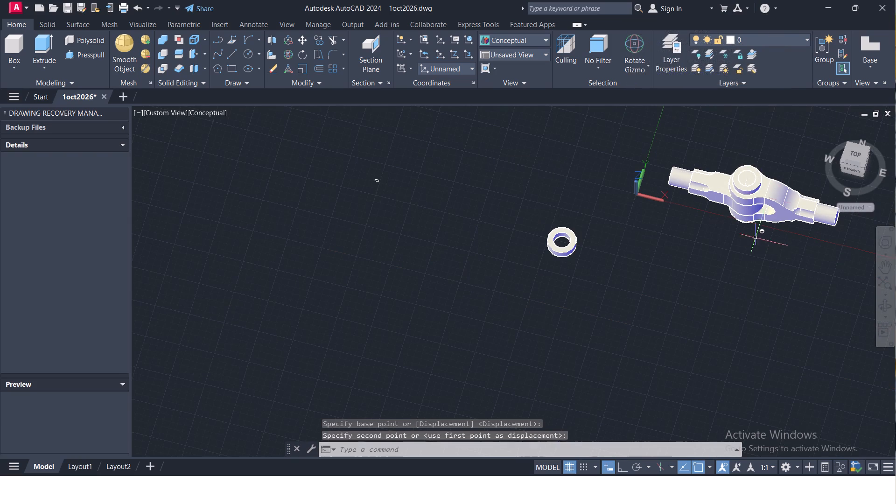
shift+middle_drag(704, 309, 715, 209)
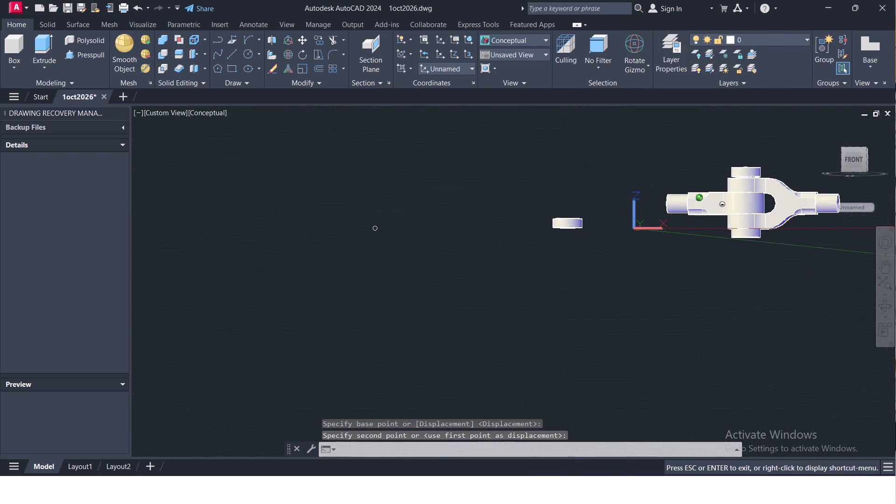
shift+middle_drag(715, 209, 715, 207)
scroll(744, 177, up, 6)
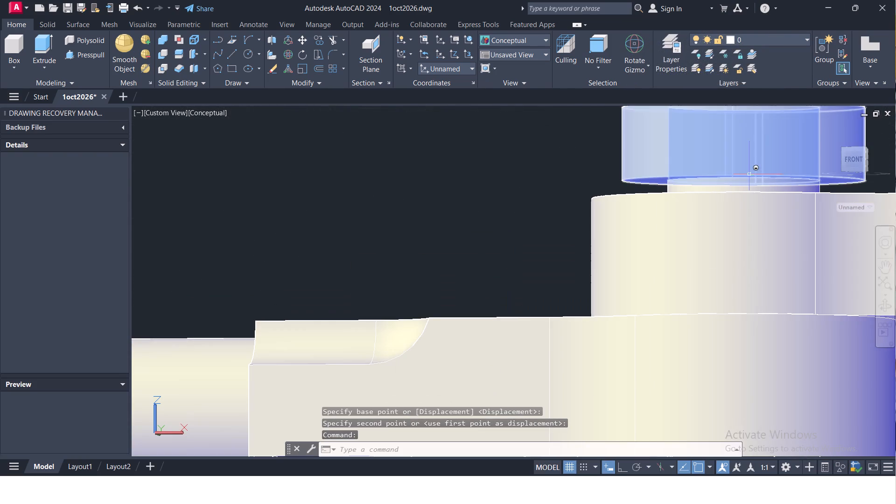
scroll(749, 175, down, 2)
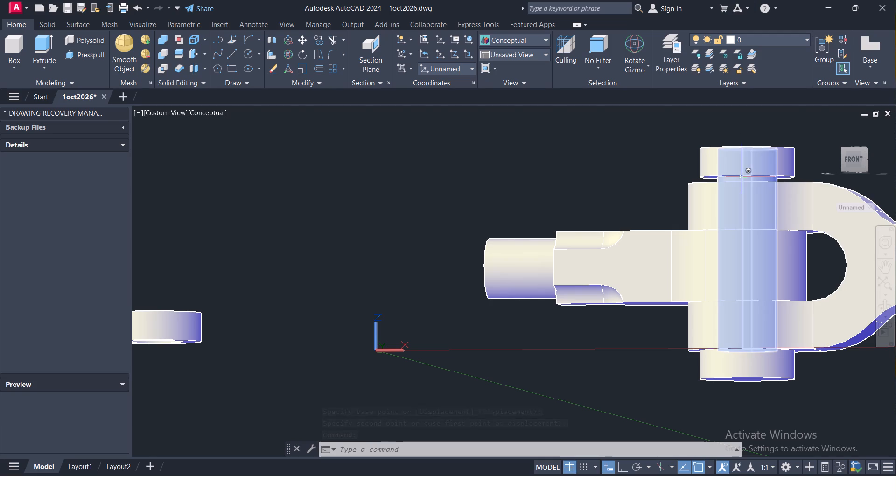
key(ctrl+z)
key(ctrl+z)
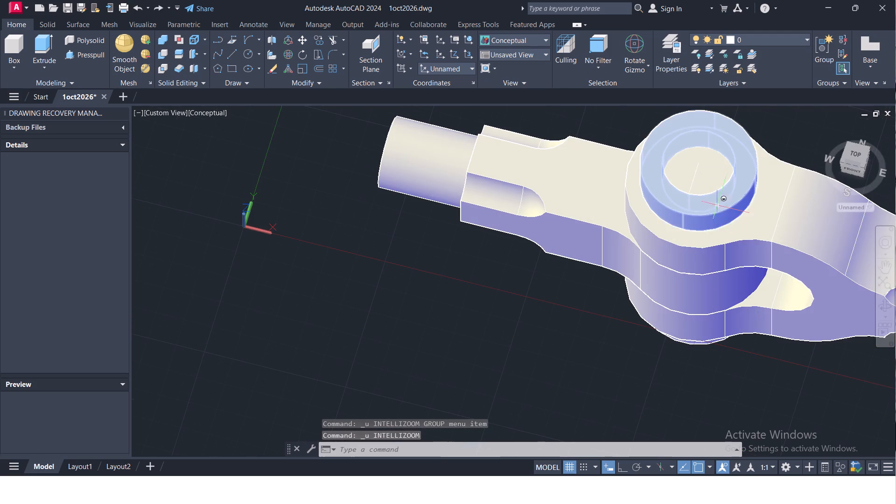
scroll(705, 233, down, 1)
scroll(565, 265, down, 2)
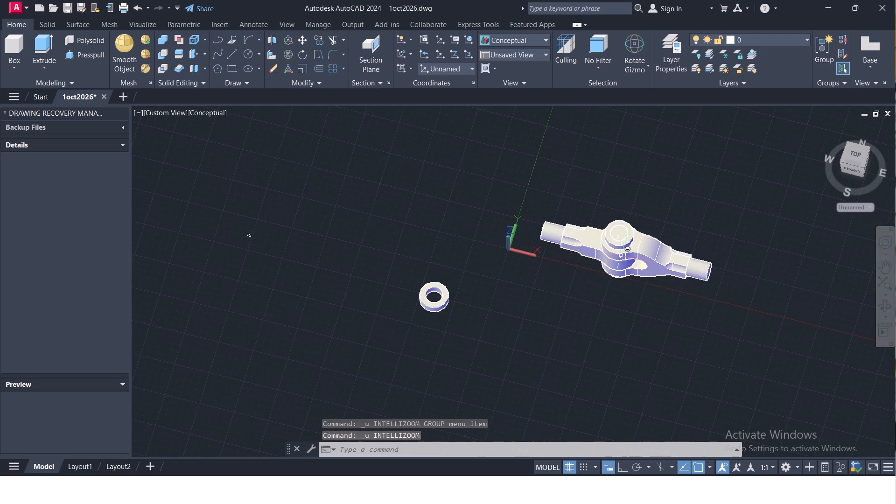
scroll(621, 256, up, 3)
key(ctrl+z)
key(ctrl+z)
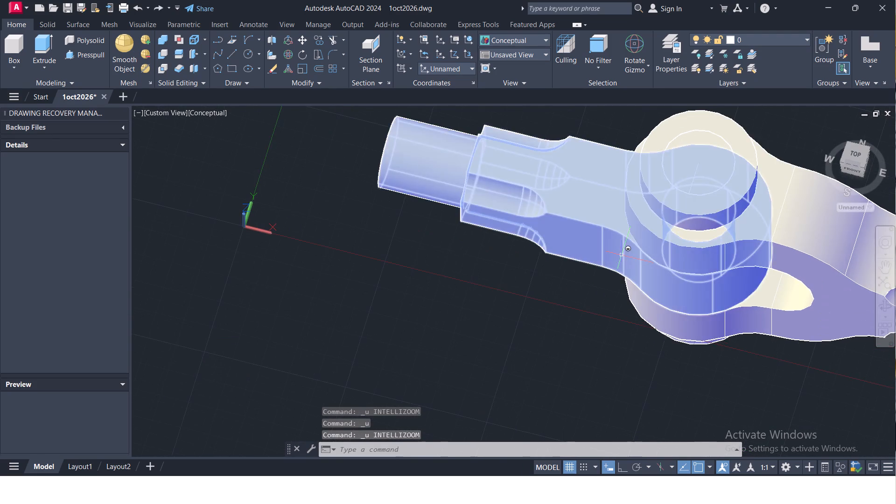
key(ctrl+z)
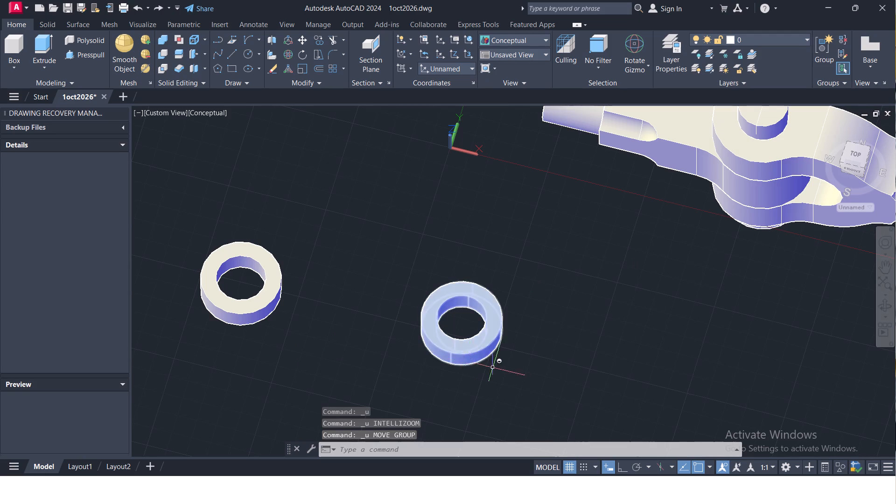
Move the collar nearer the joint from its bottom face hole centre to the hole centre on the top face of the fork's upper eye.
drag(495, 368, 486, 359)
click(419, 304)
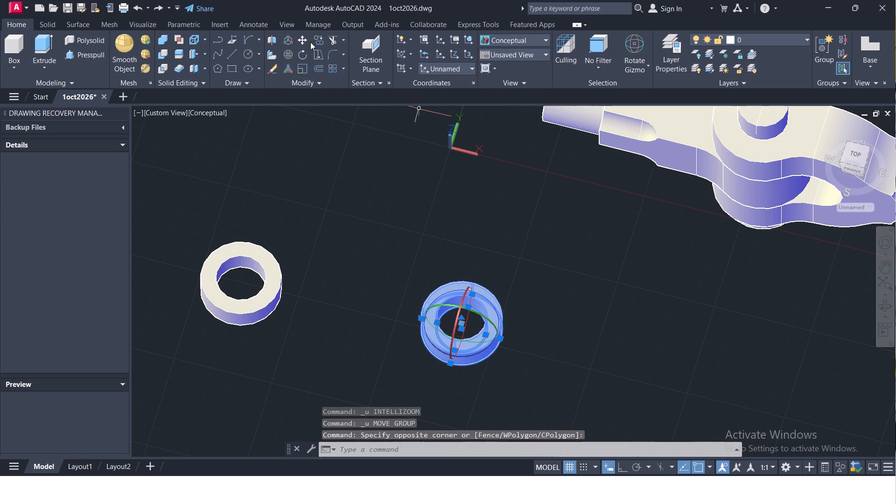
click(305, 38)
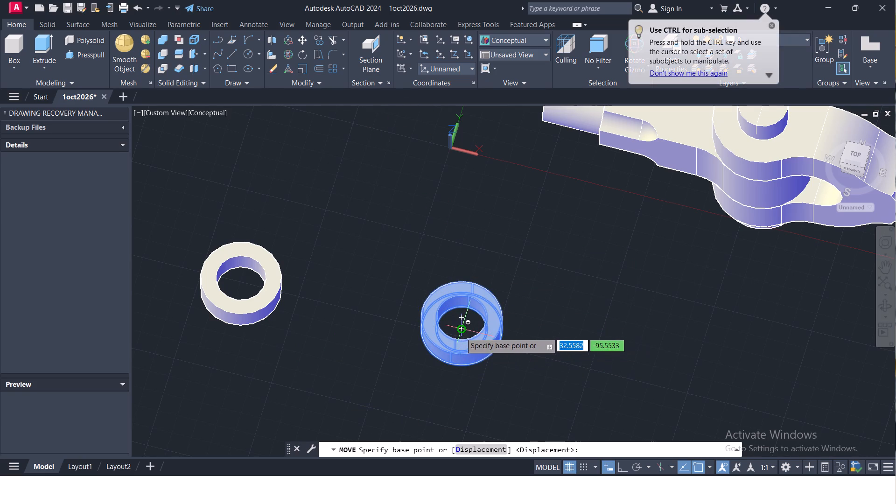
click(460, 330)
scroll(679, 189, down, 3)
scroll(696, 180, up, 5)
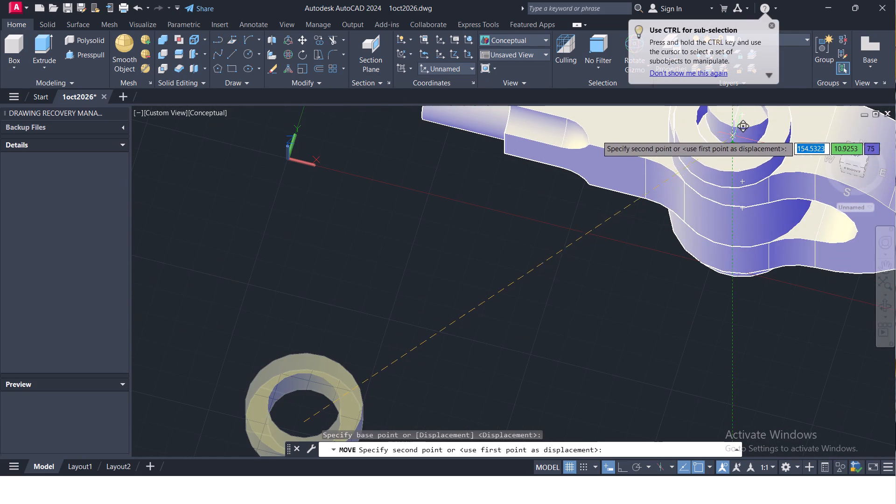
shift+middle_drag(696, 266, 711, 203)
middle_drag(658, 349, 659, 349)
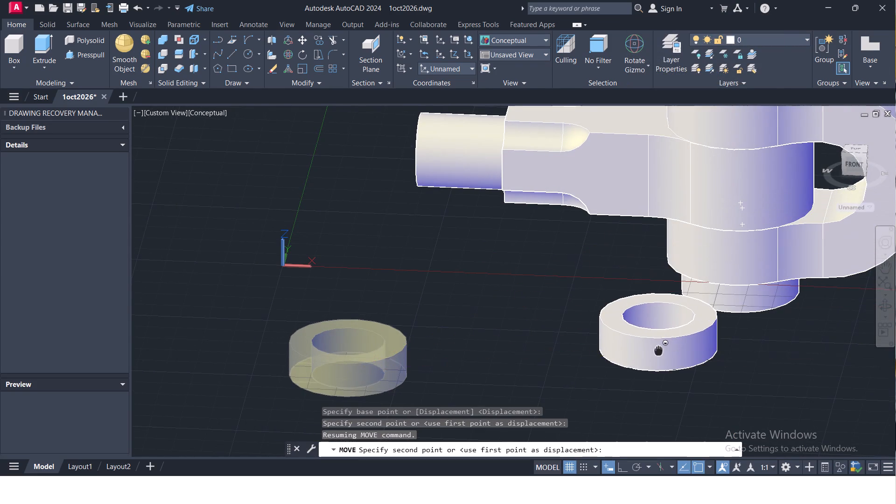
middle_drag(659, 349, 659, 328)
middle_drag(693, 189, 669, 242)
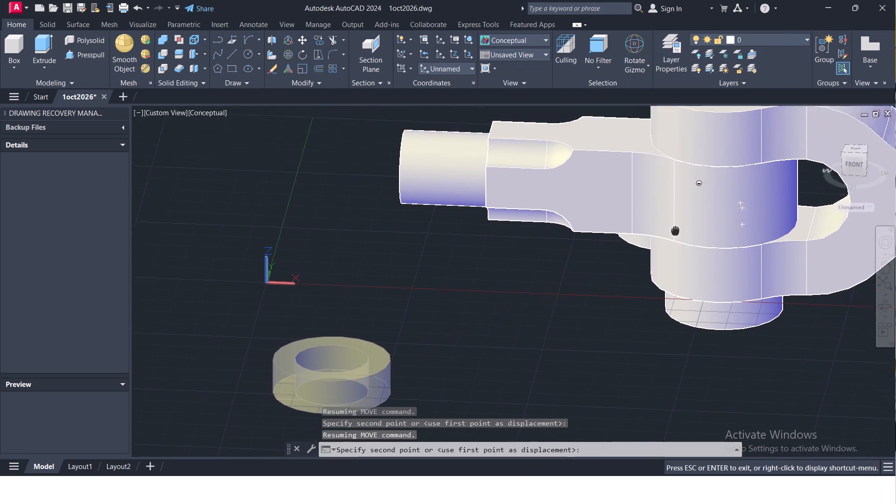
middle_drag(669, 242, 608, 378)
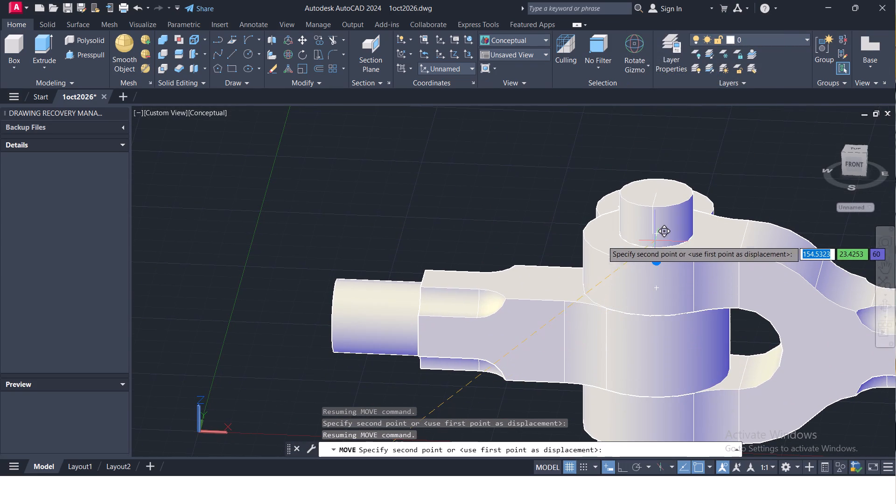
scroll(655, 238, up, 5)
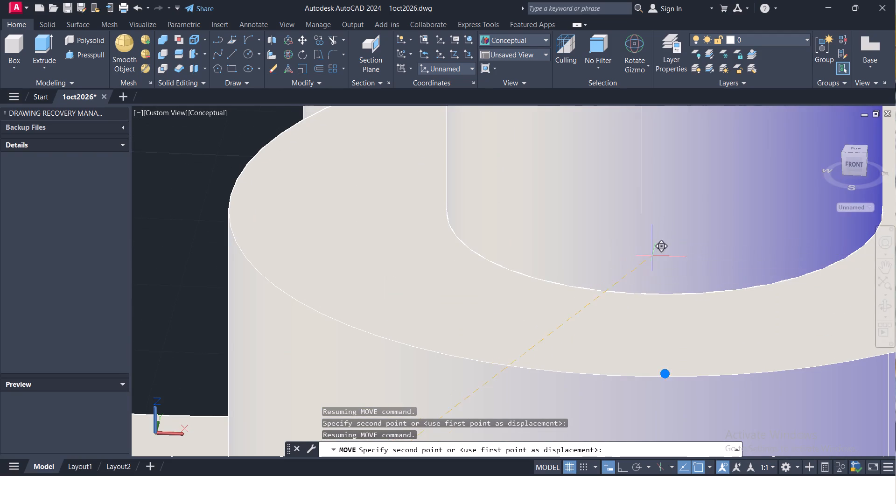
key(F8)
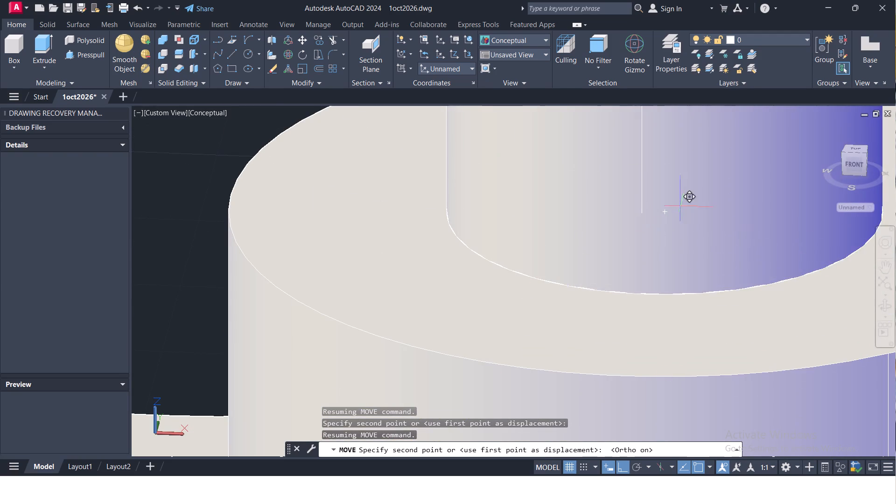
scroll(677, 273, down, 1)
shift+middle_drag(622, 344, 622, 342)
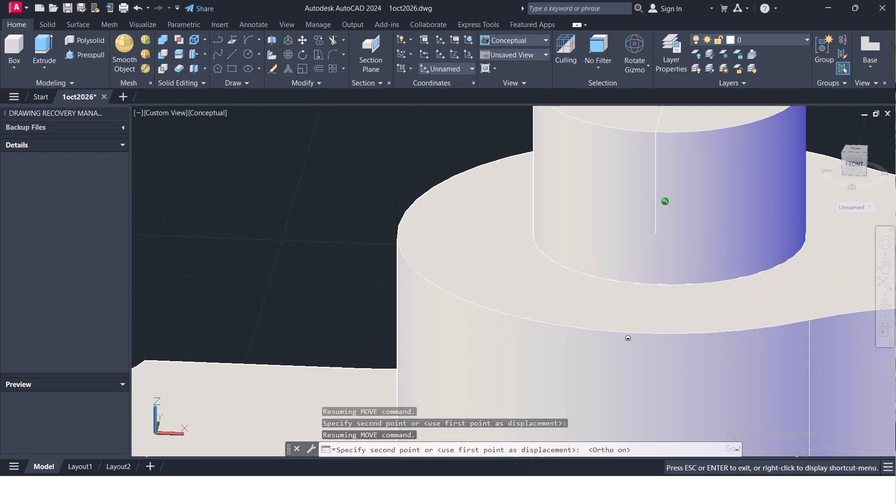
shift+middle_drag(622, 342, 612, 364)
shift+scroll(632, 282, down, 1)
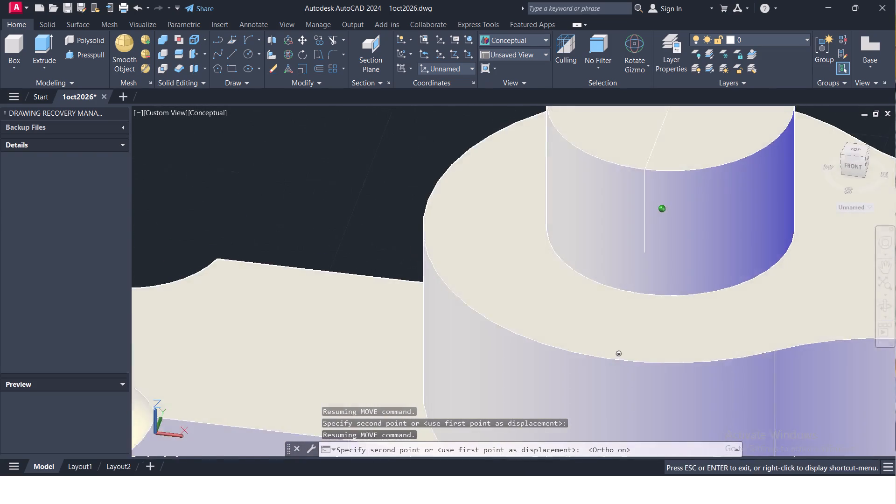
shift+middle_drag(612, 364, 578, 340)
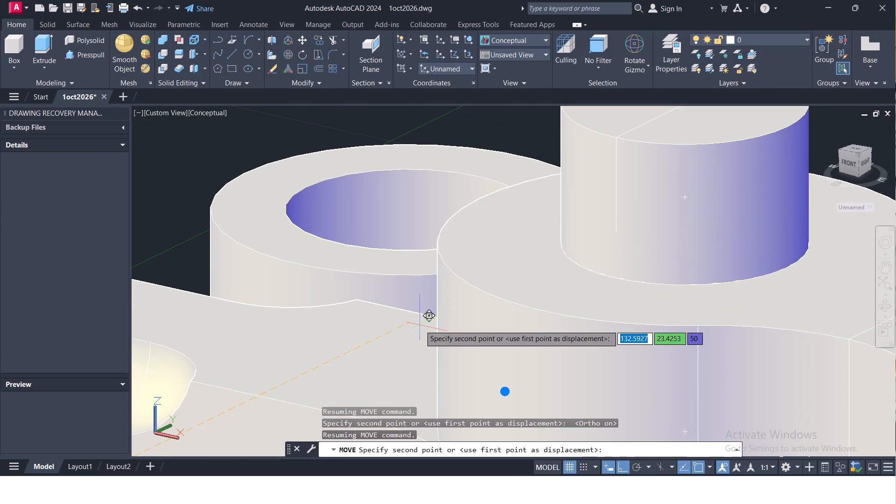
key(F8)
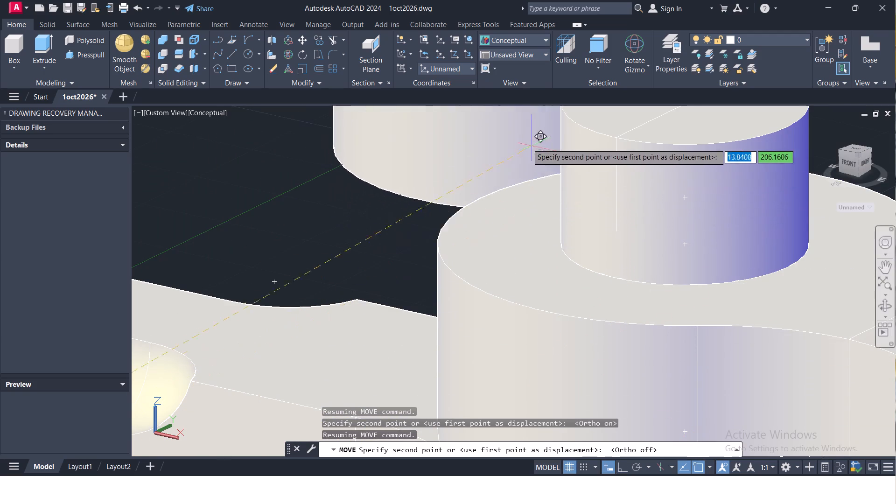
scroll(463, 342, down, 3)
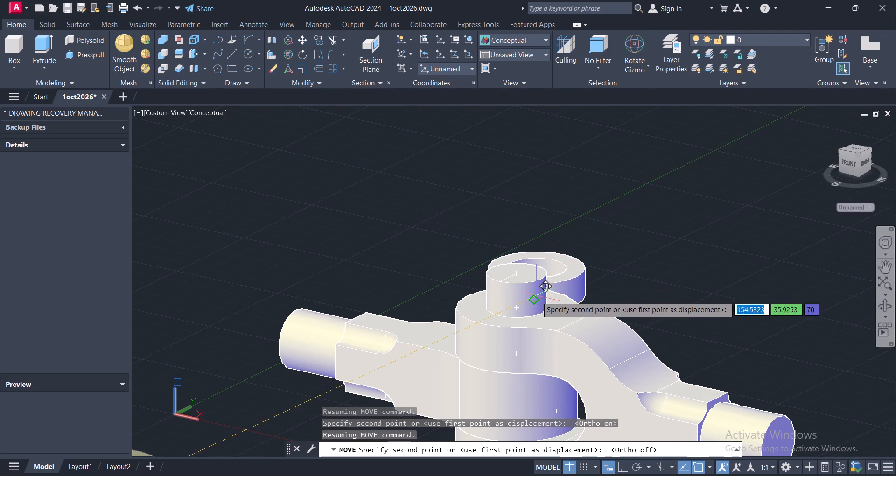
scroll(485, 222, down, 4)
scroll(483, 229, up, 4)
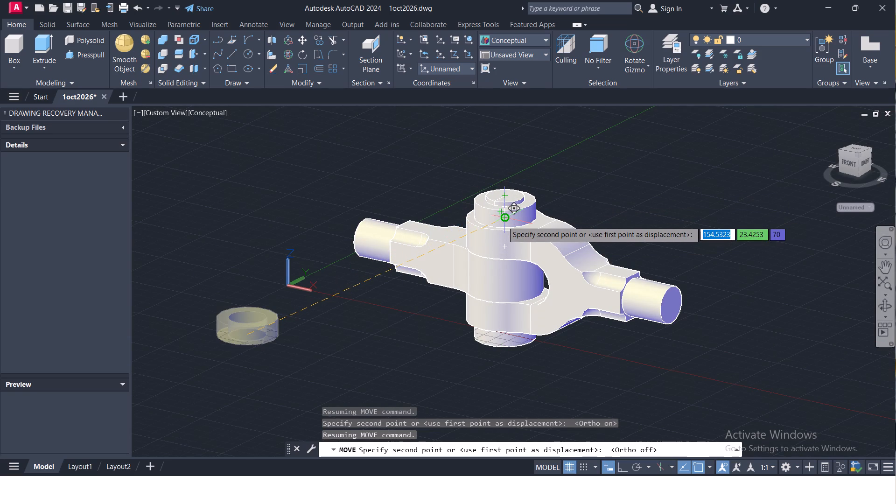
scroll(502, 221, up, 1)
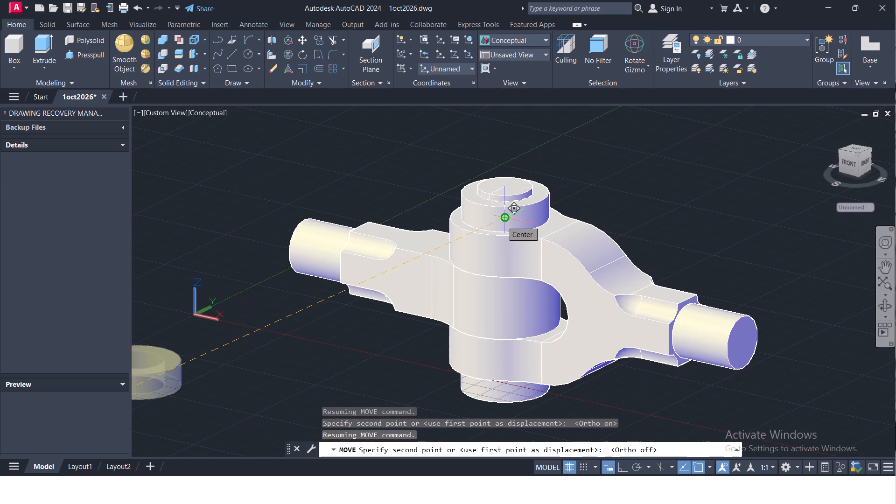
click(502, 221)
scroll(488, 243, up, 2)
scroll(482, 270, down, 4)
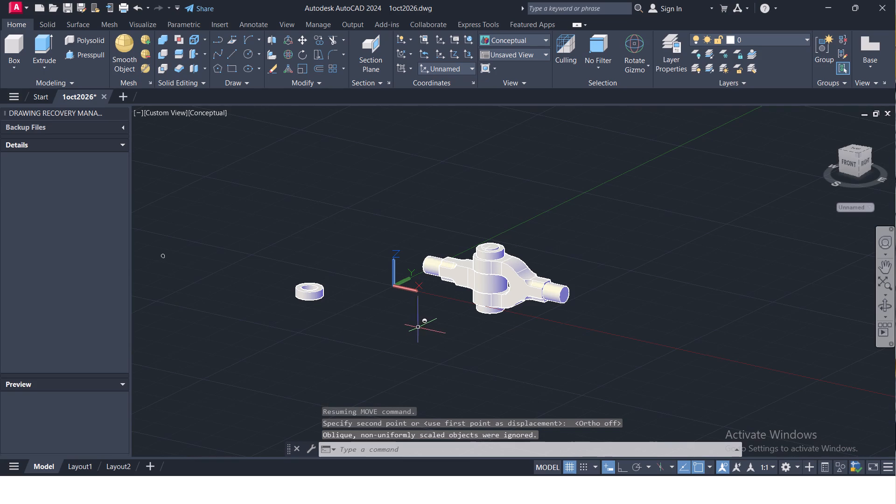
Erase the stray small circle lying away from the assembled joint and the spare collar.
shift+middle_drag(410, 345, 523, 295)
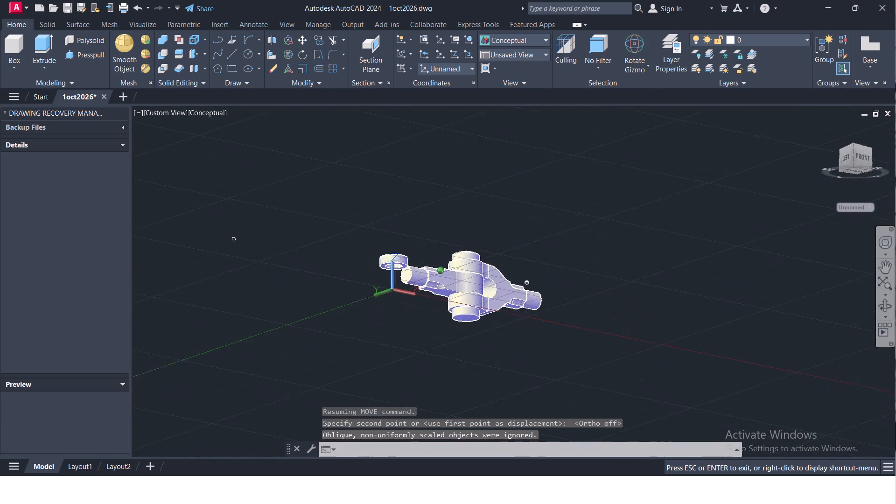
shift+middle_drag(523, 295, 310, 350)
shift+middle_drag(563, 266, 512, 308)
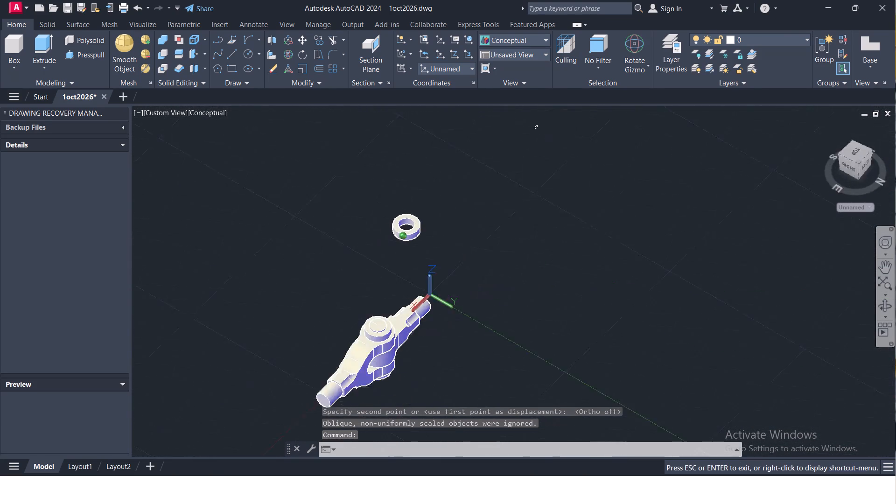
shift+middle_drag(512, 308, 453, 307)
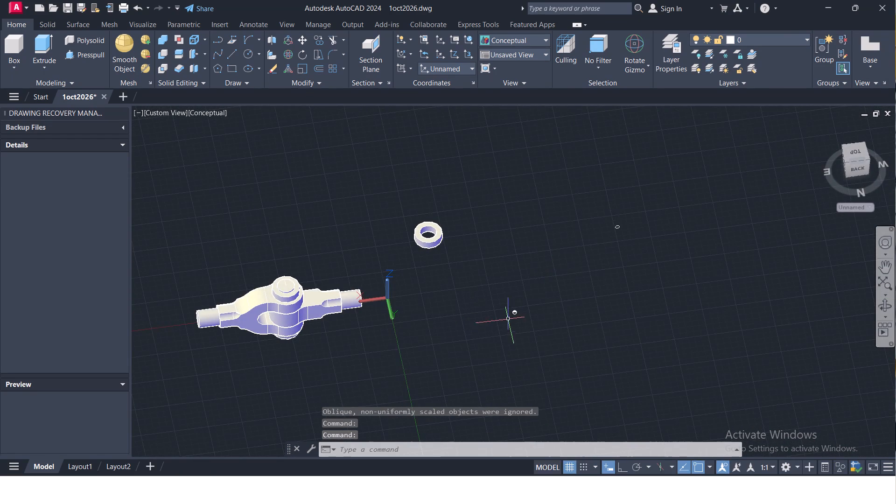
middle_drag(508, 319, 425, 332)
drag(562, 251, 556, 250)
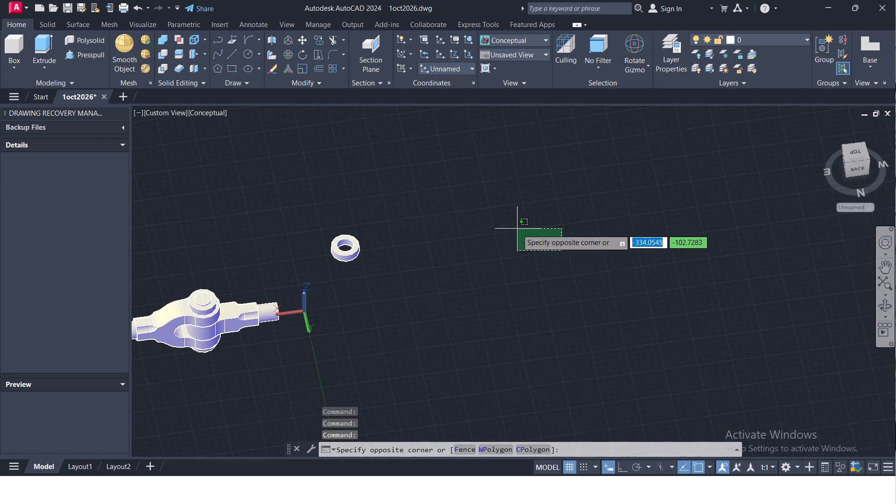
click(516, 229)
key(Delete)
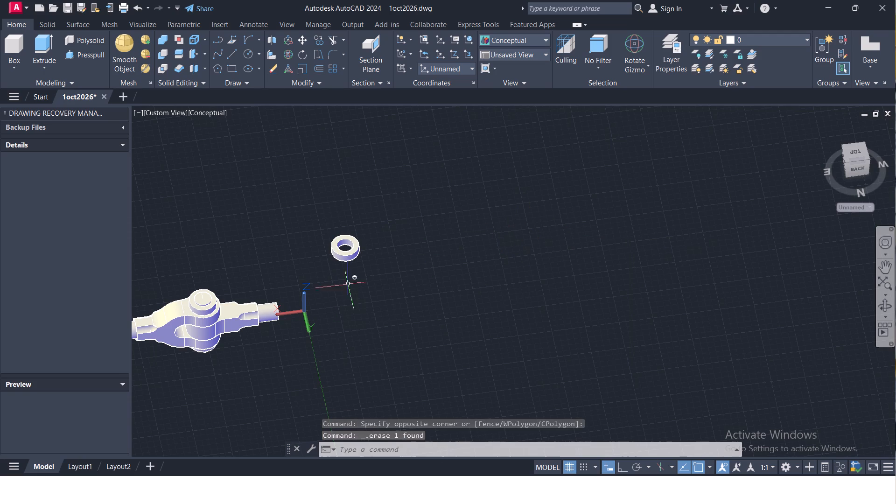
Erase the spare collar left beside the assembled joint.
click(376, 272)
click(305, 211)
key(Delete)
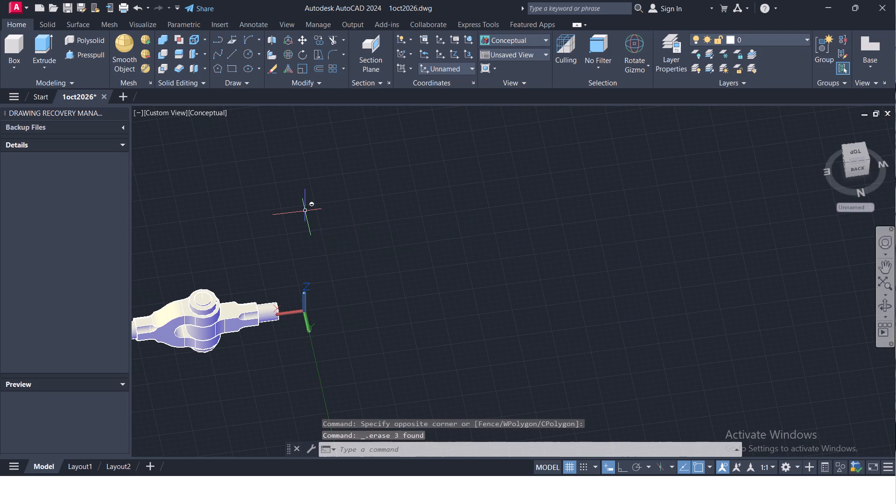
Examine the assembled joint from the front, both ends and above, checking how the collar sits on the fork's upper eye.
scroll(297, 217, down, 4)
scroll(283, 211, up, 4)
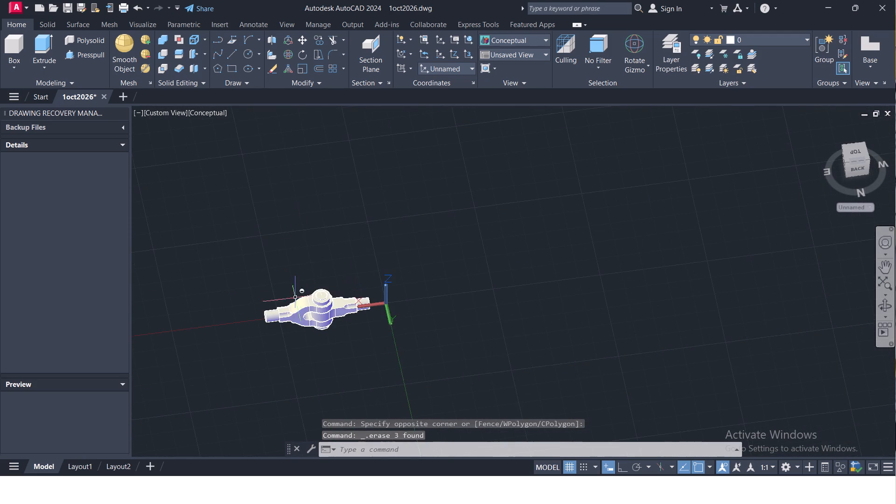
scroll(331, 325, up, 1)
middle_drag(217, 382, 268, 373)
shift+middle_drag(261, 349, 535, 279)
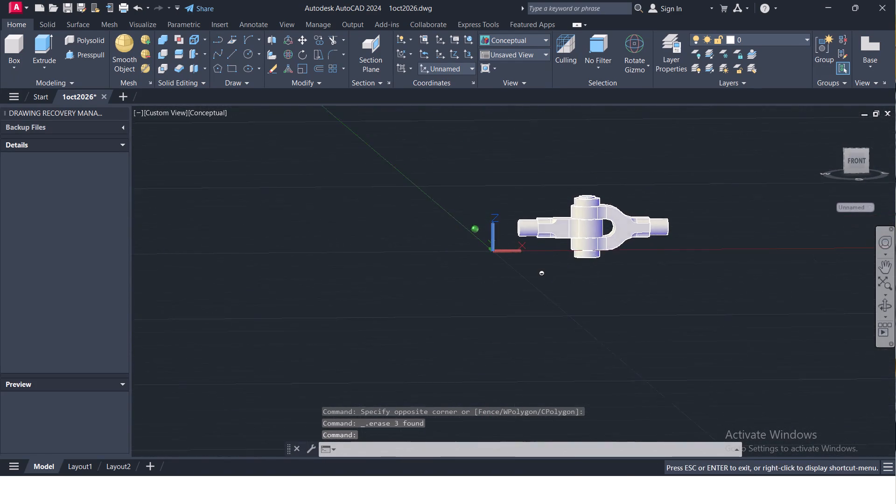
shift+middle_drag(535, 279, 535, 278)
scroll(623, 210, up, 3)
scroll(627, 172, down, 1)
shift+middle_drag(684, 166, 631, 218)
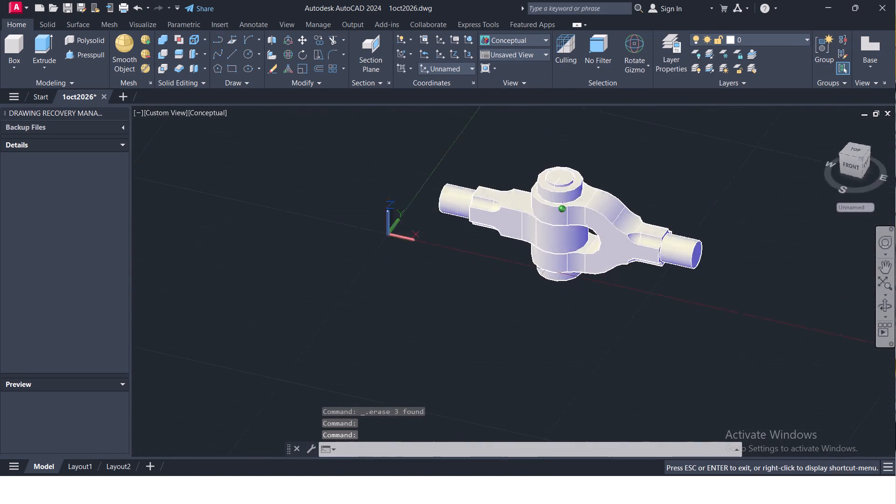
shift+middle_drag(631, 218, 537, 210)
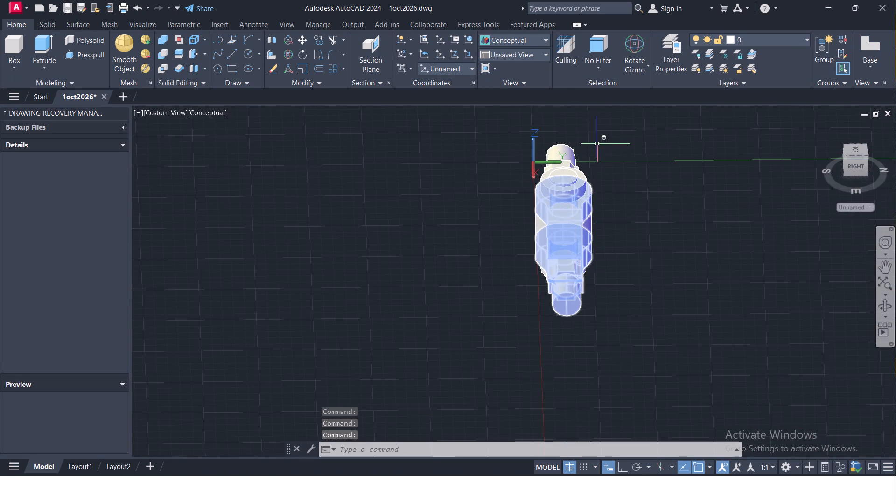
scroll(547, 203, up, 1)
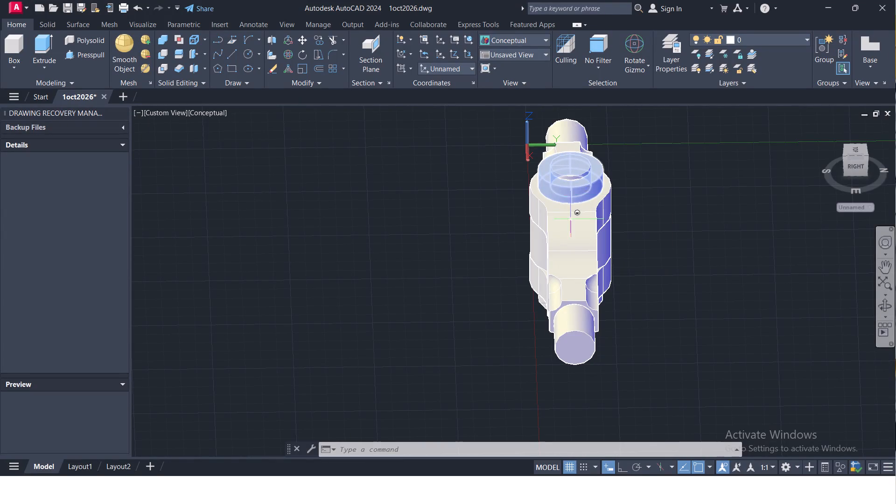
shift+middle_drag(395, 349, 540, 338)
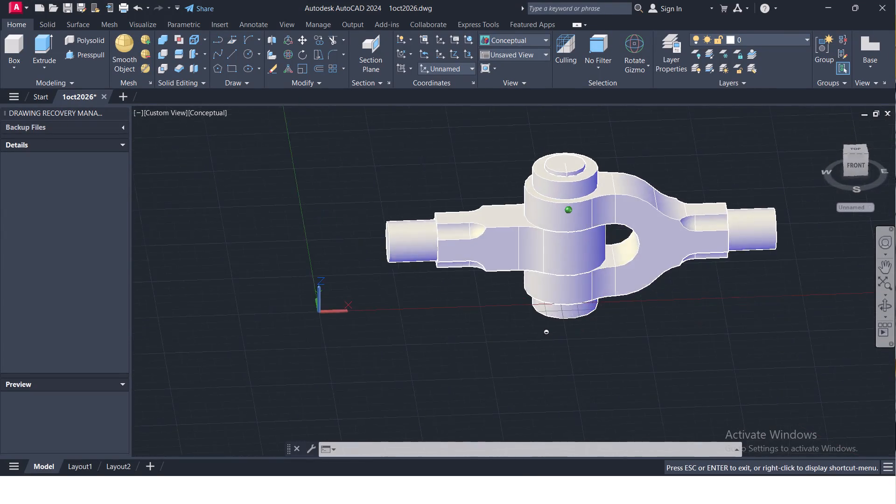
shift+middle_drag(540, 338, 668, 326)
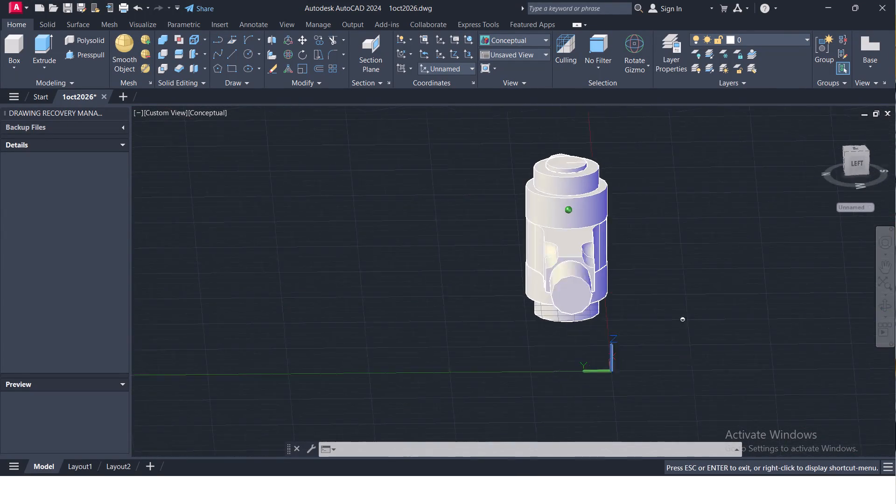
shift+middle_drag(668, 326, 568, 323)
scroll(573, 206, up, 1)
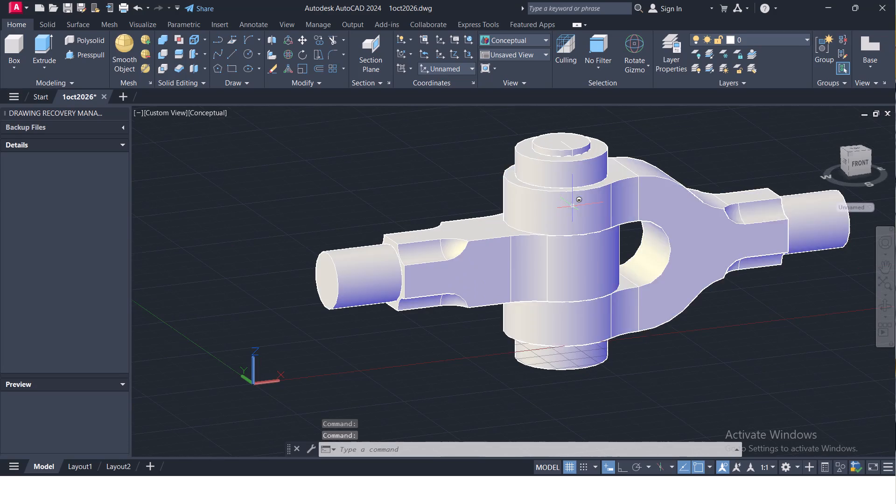
scroll(574, 212, down, 3)
scroll(616, 236, up, 3)
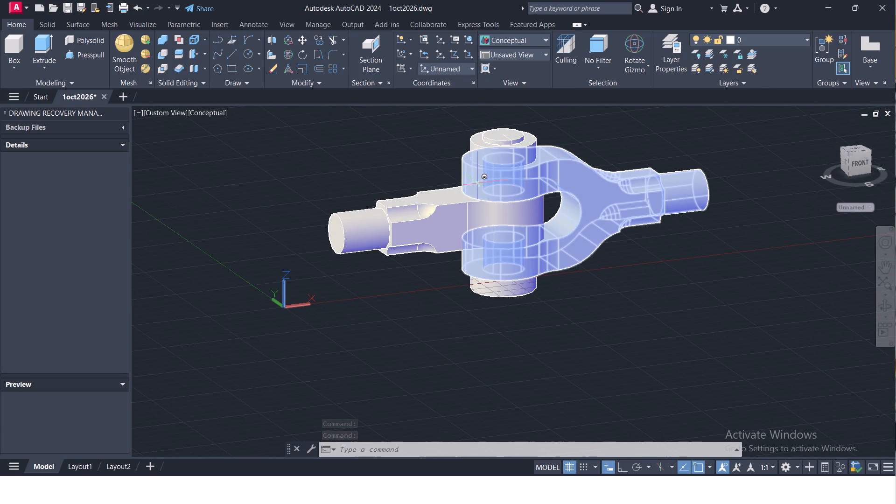
shift+middle_drag(389, 322, 474, 322)
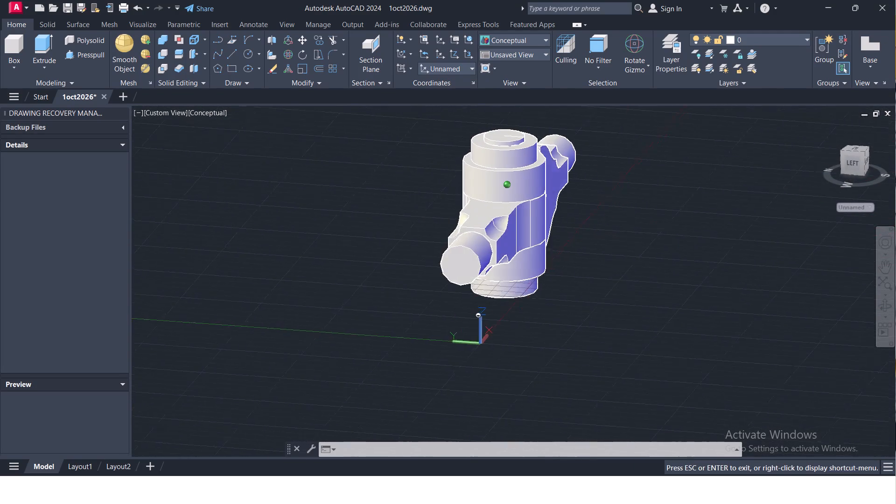
shift+middle_drag(474, 322, 487, 319)
scroll(504, 158, up, 2)
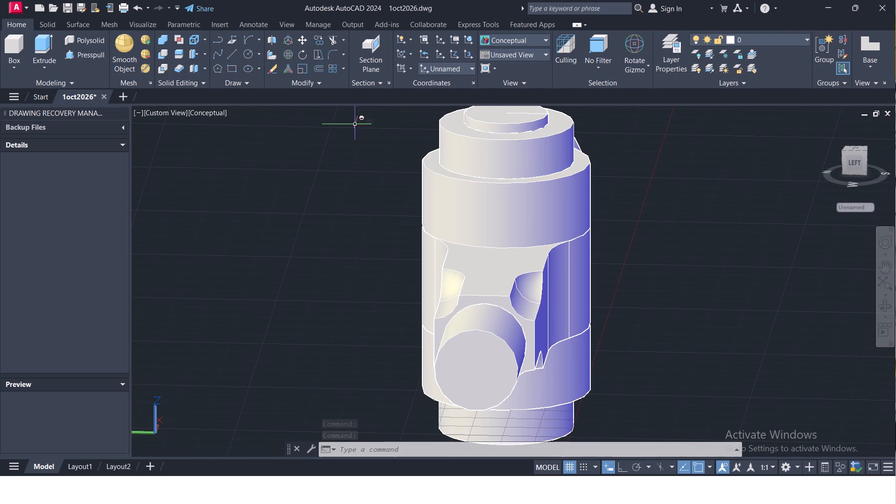
scroll(625, 279, down, 2)
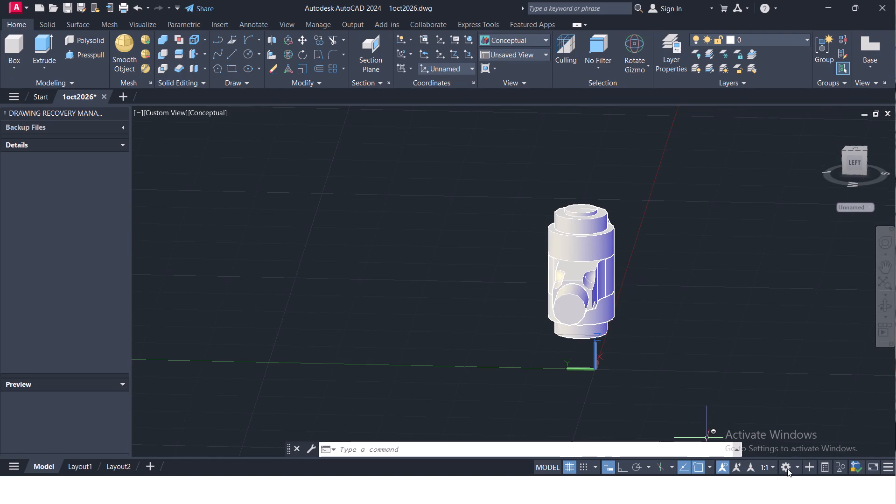
scroll(677, 338, down, 1)
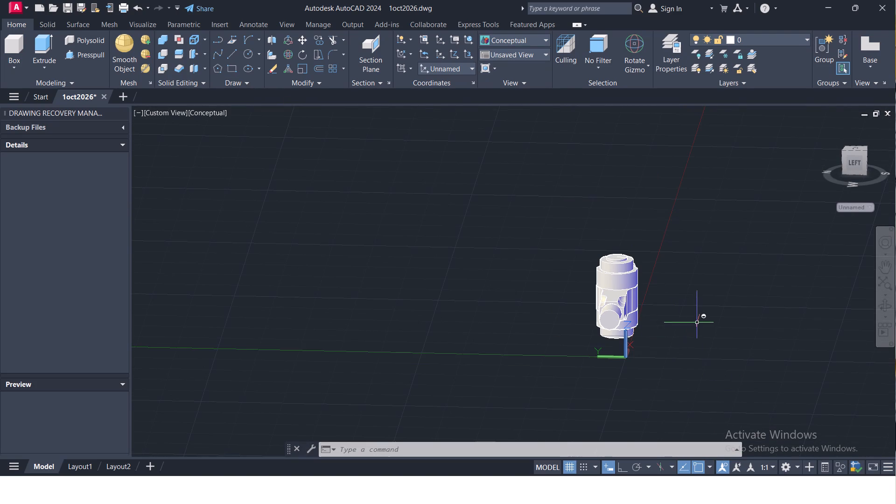
Unite the fork, eye-end, pin and collar of the assembled joint into one solid with Union.
shift+middle_drag(697, 319, 631, 313)
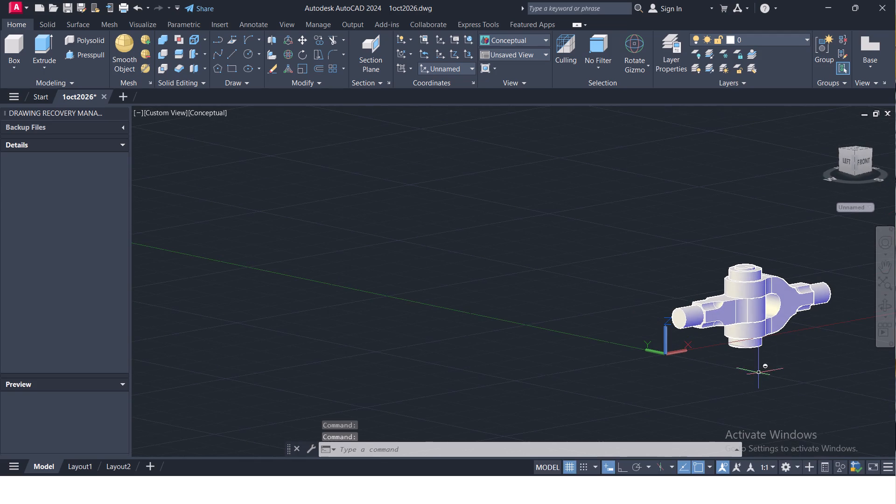
scroll(806, 338, down, 2)
scroll(832, 356, up, 3)
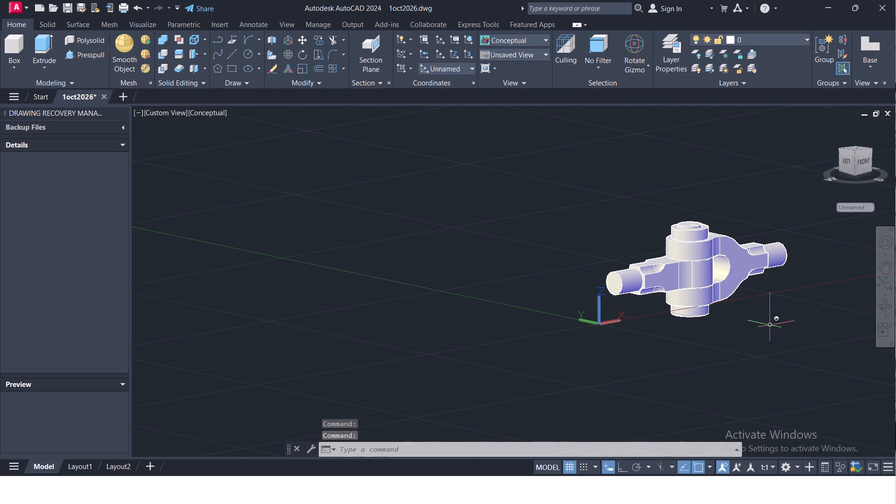
scroll(776, 325, up, 1)
scroll(762, 290, down, 1)
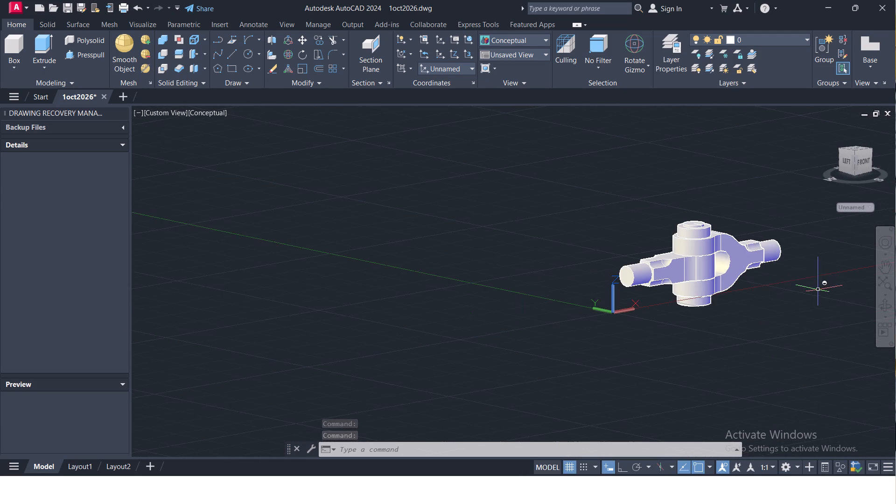
scroll(819, 291, up, 2)
drag(827, 350, 811, 305)
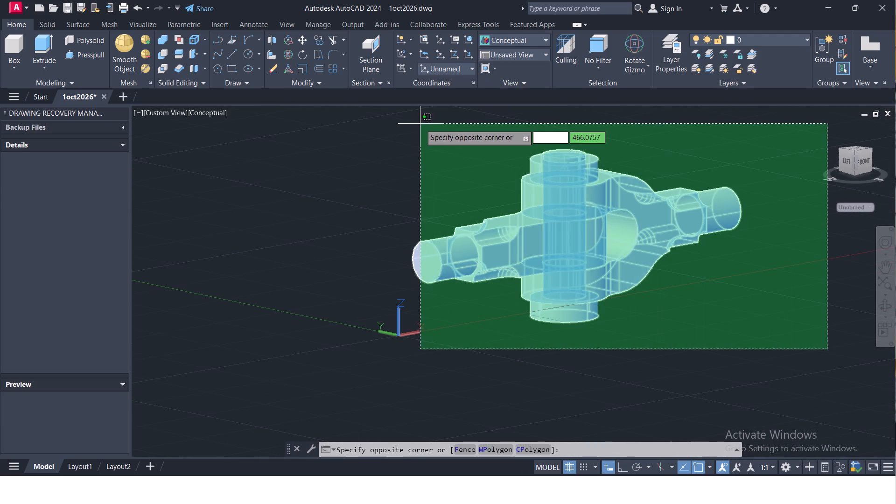
click(413, 121)
scroll(655, 221, down, 2)
scroll(645, 259, up, 4)
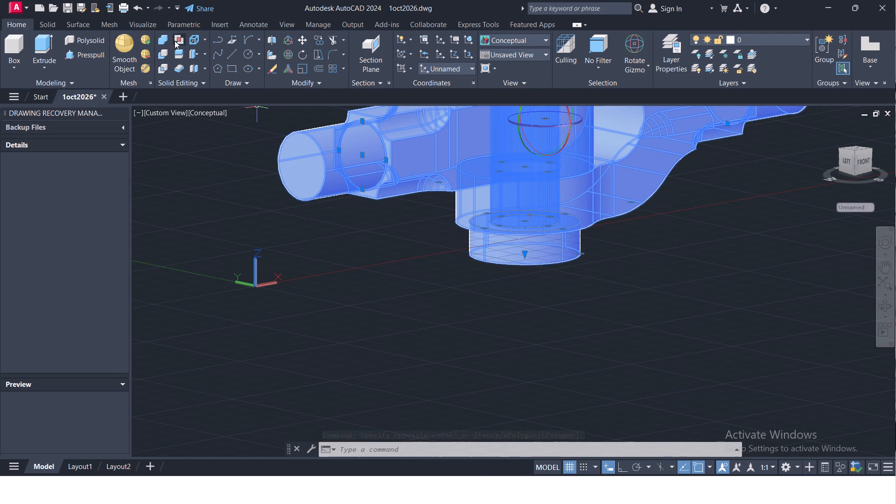
click(161, 40)
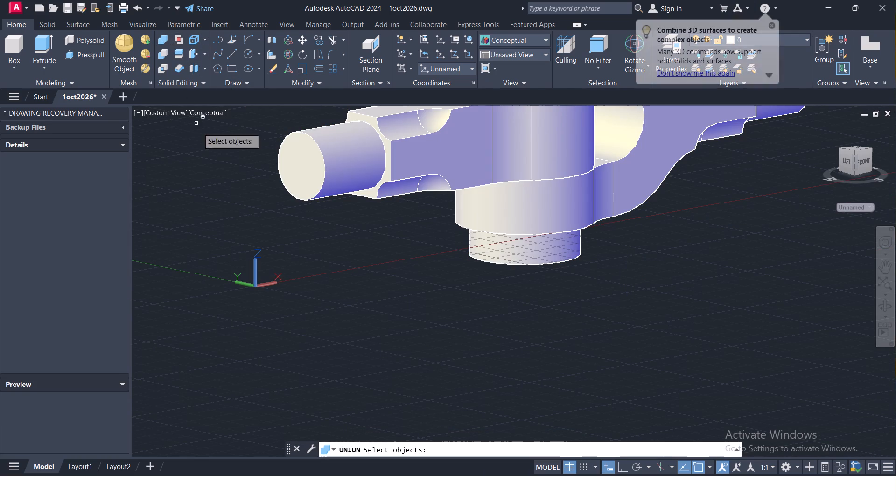
scroll(479, 188, down, 3)
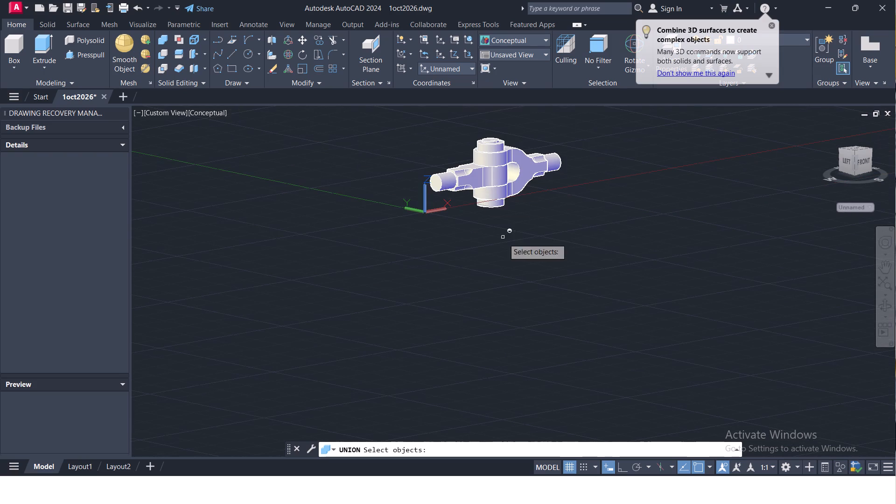
shift+drag(619, 230, 533, 176)
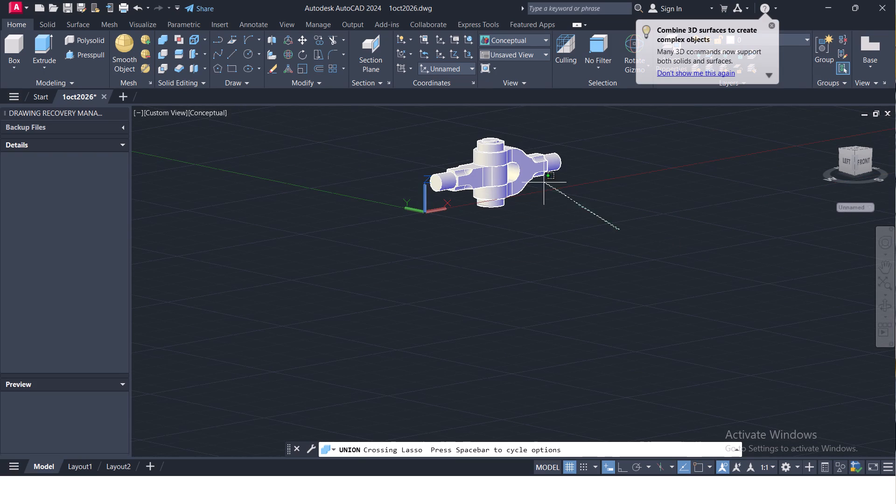
shift+drag(533, 176, 522, 238)
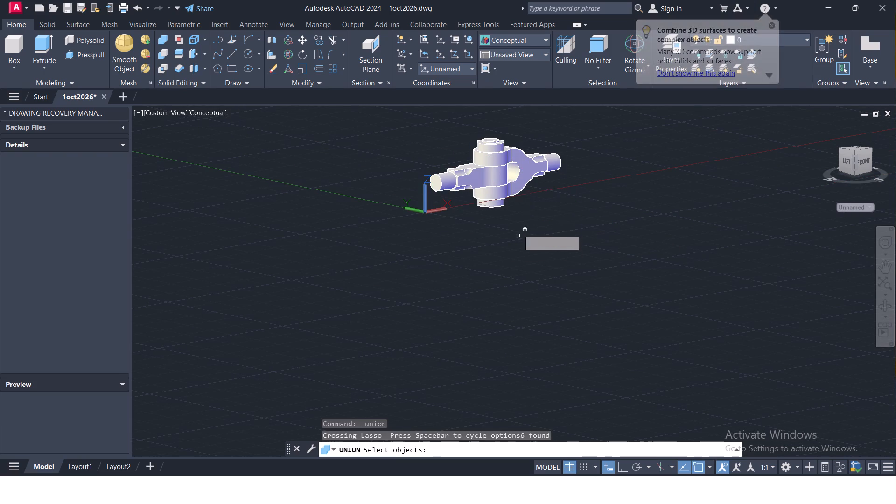
scroll(523, 195, up, 2)
scroll(535, 239, down, 2)
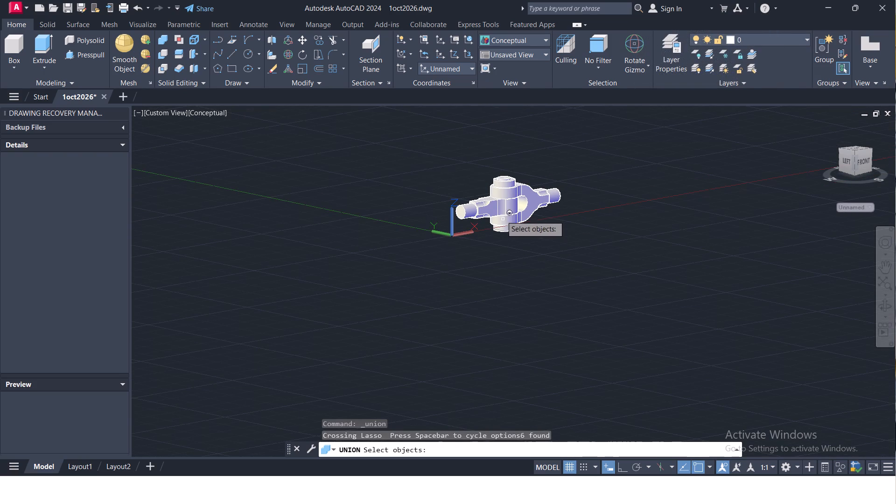
drag(376, 139, 437, 263)
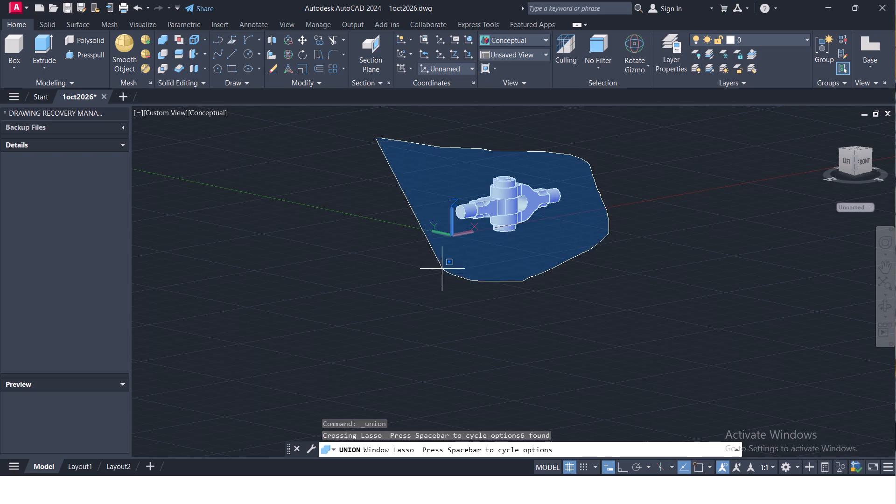
drag(437, 263, 438, 264)
shift+drag(429, 253, 420, 241)
scroll(544, 227, up, 1)
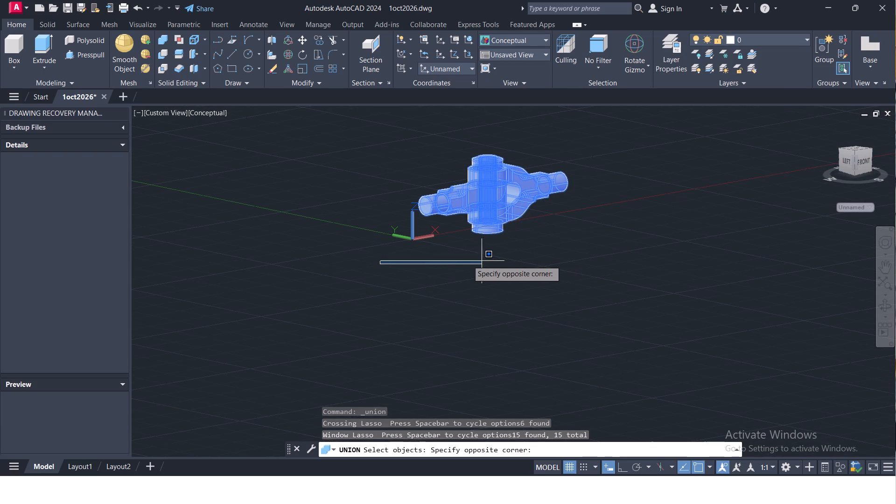
key(Return)
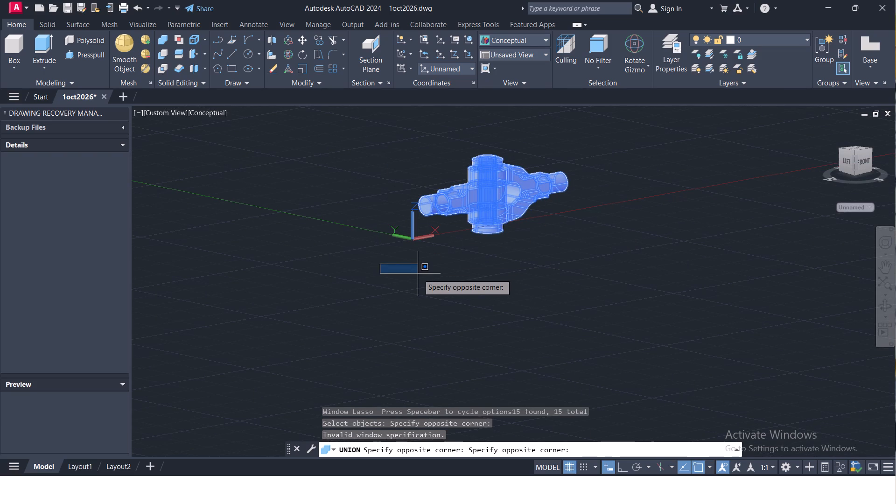
key(Escape)
key(Return)
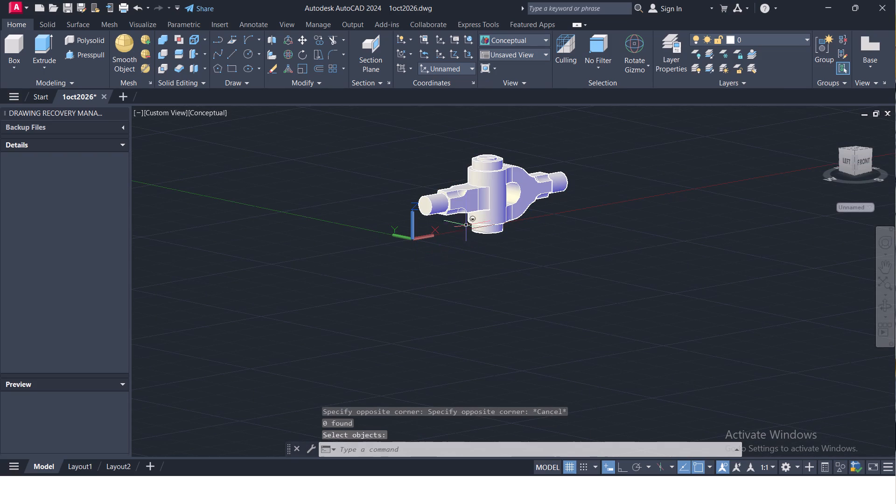
Check that the united joint selects as a single solid, testing its eye and the top of the pin.
click(476, 198)
key(Escape)
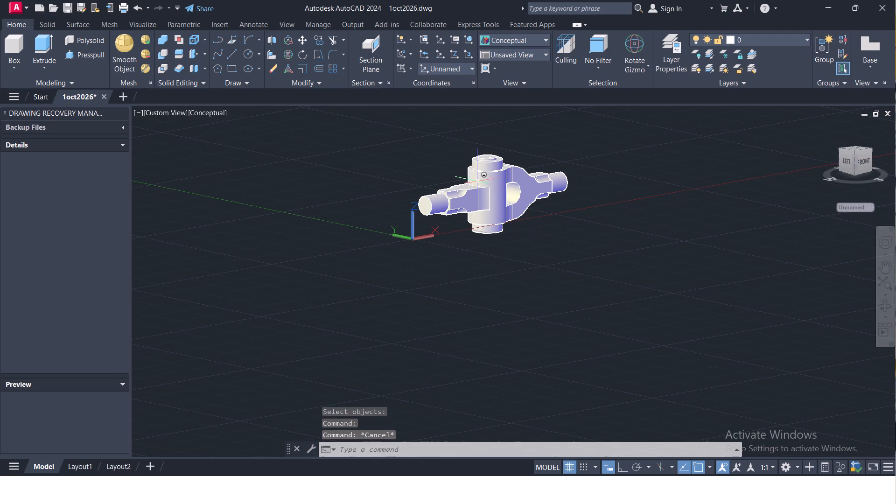
click(485, 161)
key(Escape)
scroll(546, 203, up, 3)
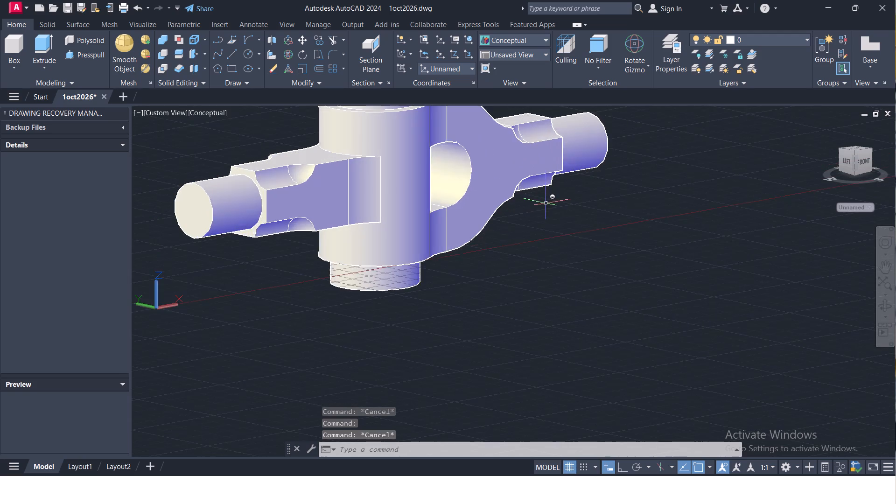
scroll(546, 203, down, 3)
scroll(518, 204, up, 2)
scroll(553, 258, down, 1)
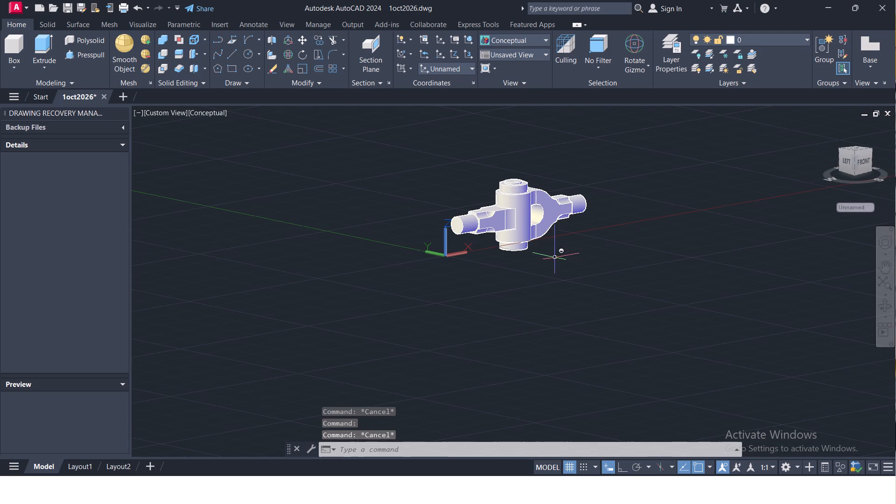
Move the united joint a short distance off its leftover curves, using the top of the pin as base point.
click(515, 217)
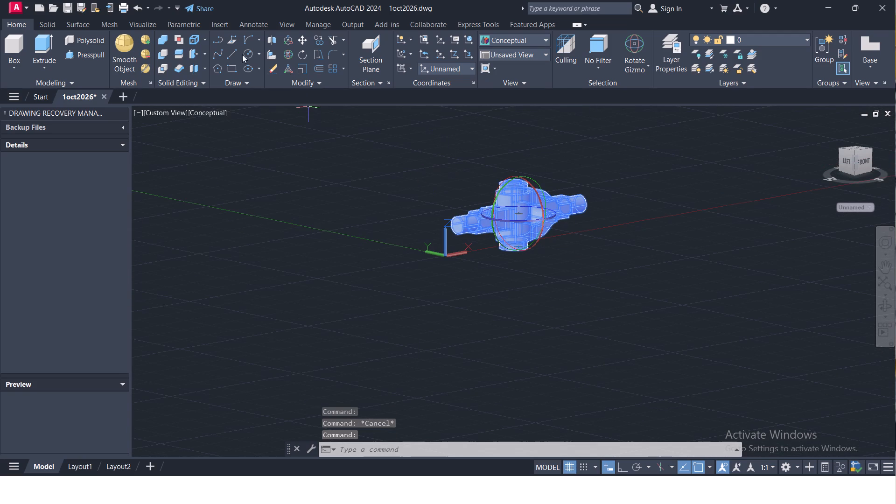
click(306, 40)
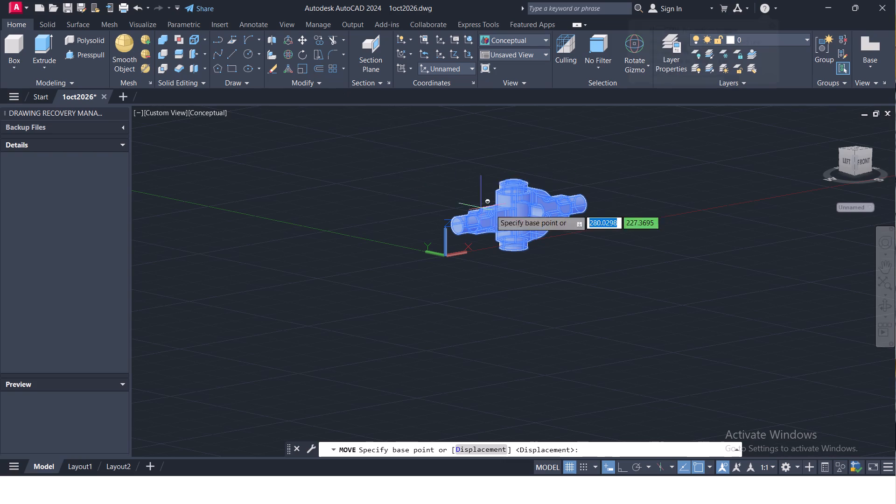
scroll(517, 193, up, 5)
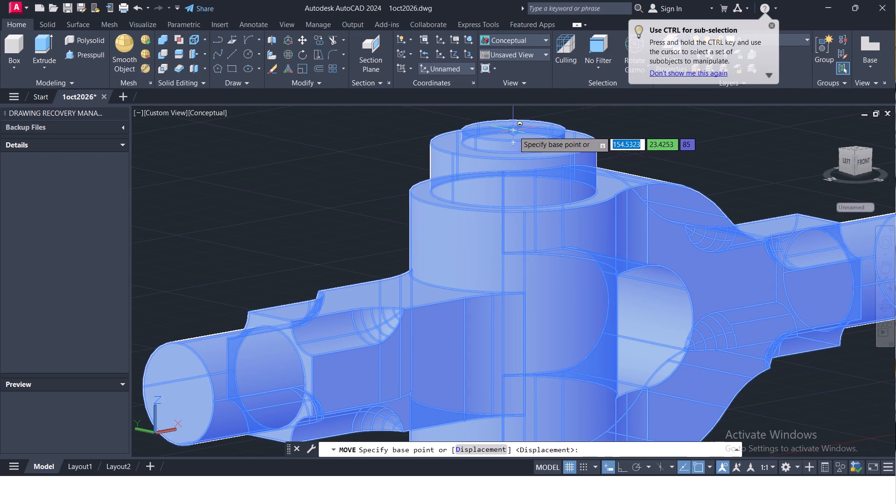
scroll(528, 175, down, 3)
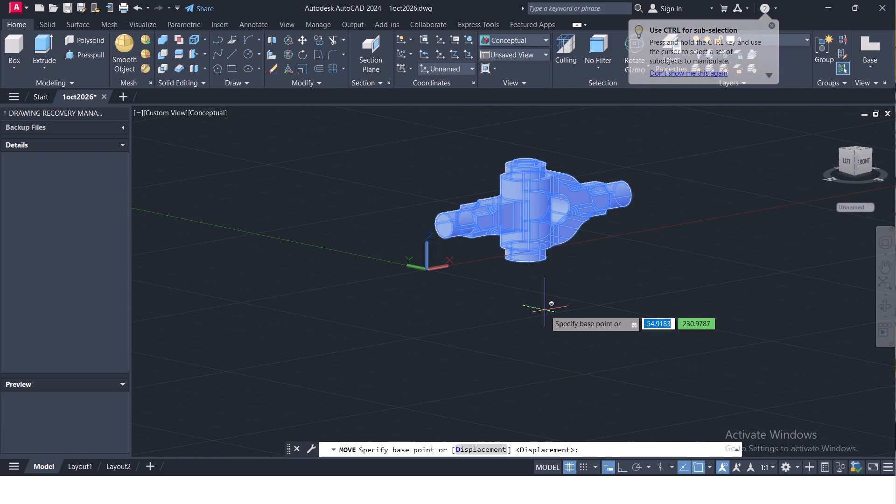
shift+middle_drag(545, 310, 561, 263)
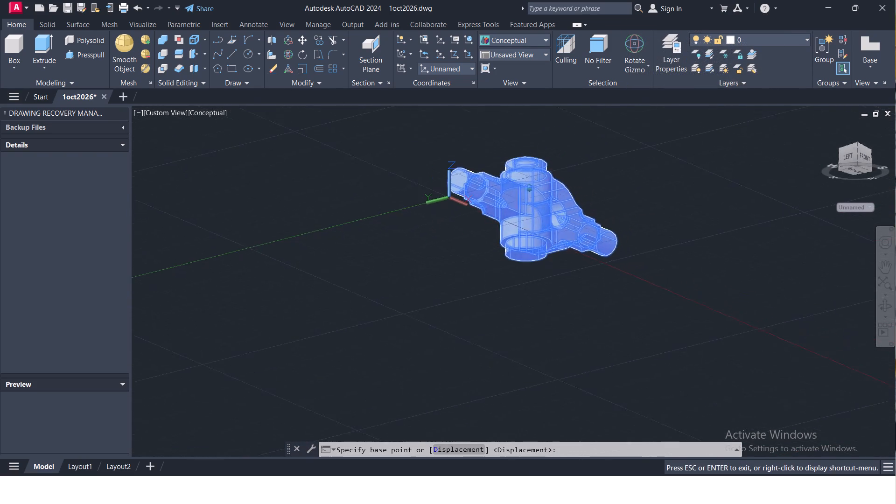
shift+middle_drag(561, 263, 479, 347)
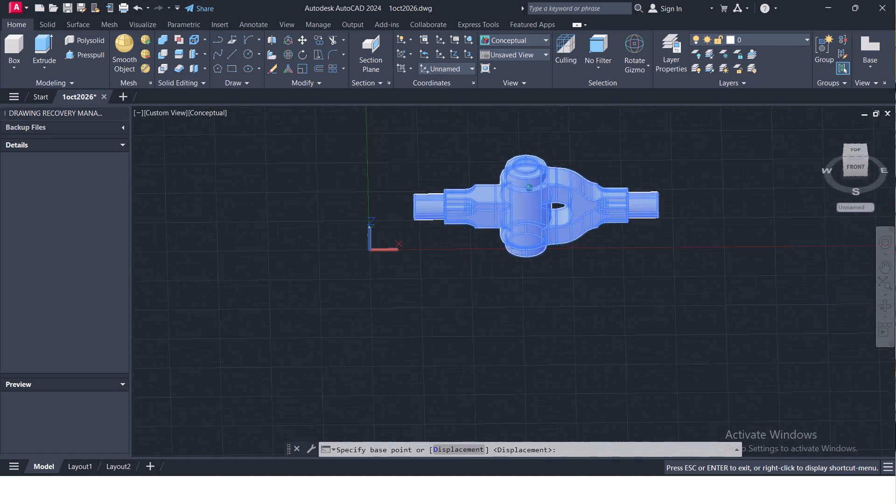
shift+middle_drag(479, 347, 483, 336)
click(526, 166)
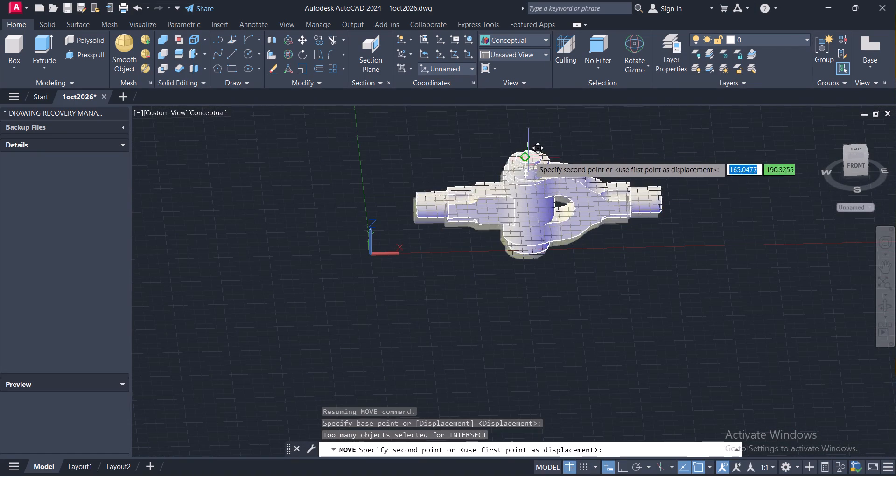
click(528, 136)
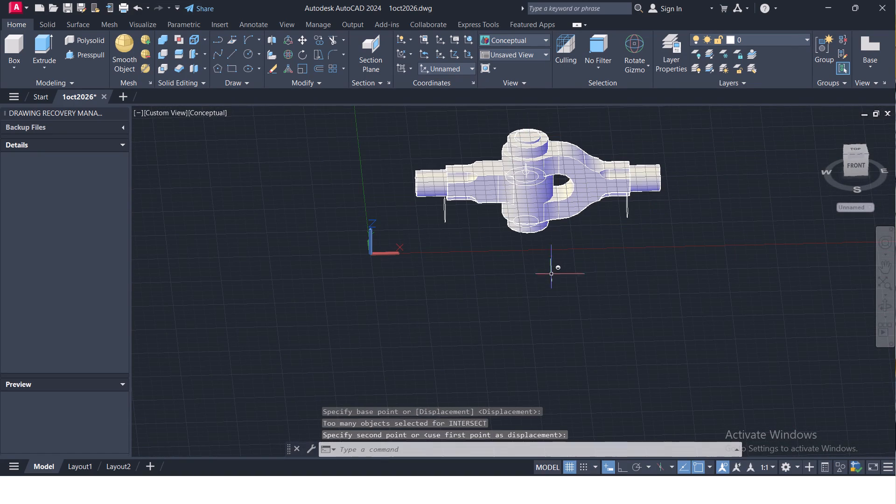
Move the united joint from the top of its pin along the positive X direction, well clear of the leftover curves.
scroll(551, 281, down, 1)
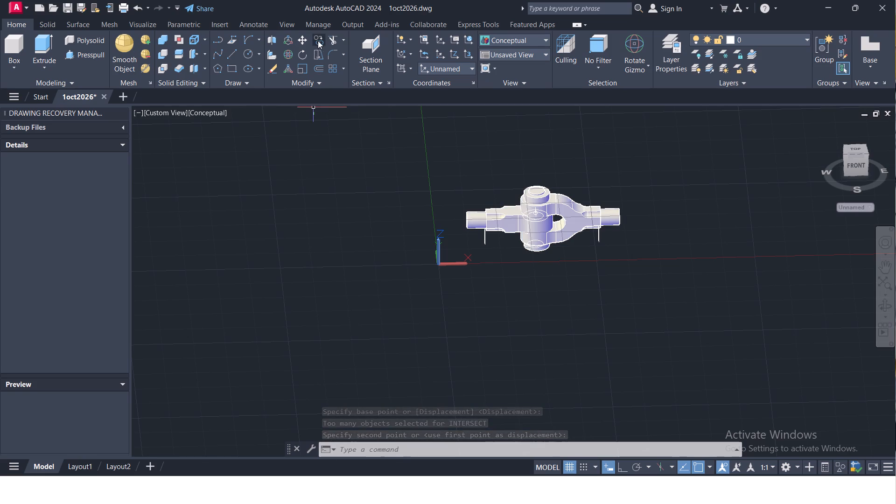
click(302, 43)
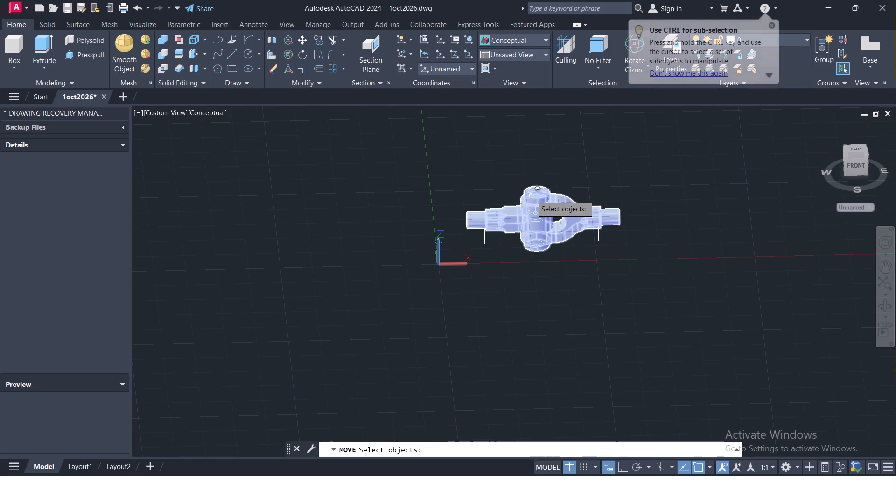
click(531, 196)
key(Return)
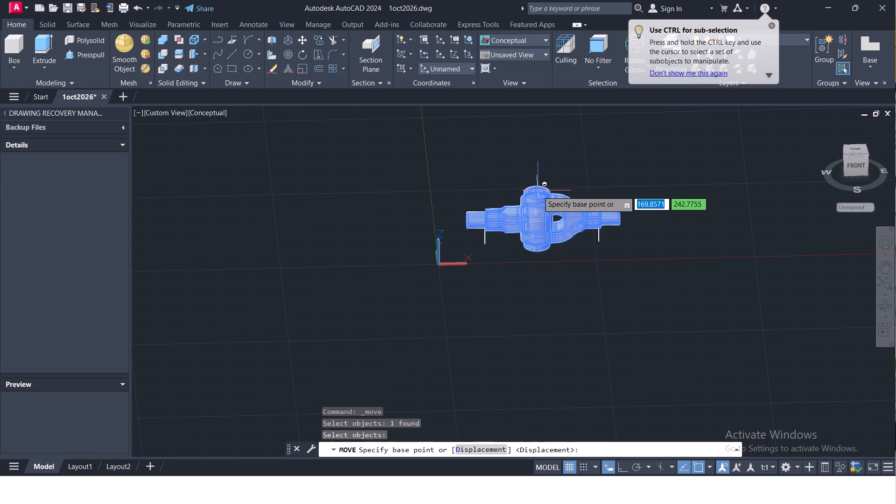
click(538, 194)
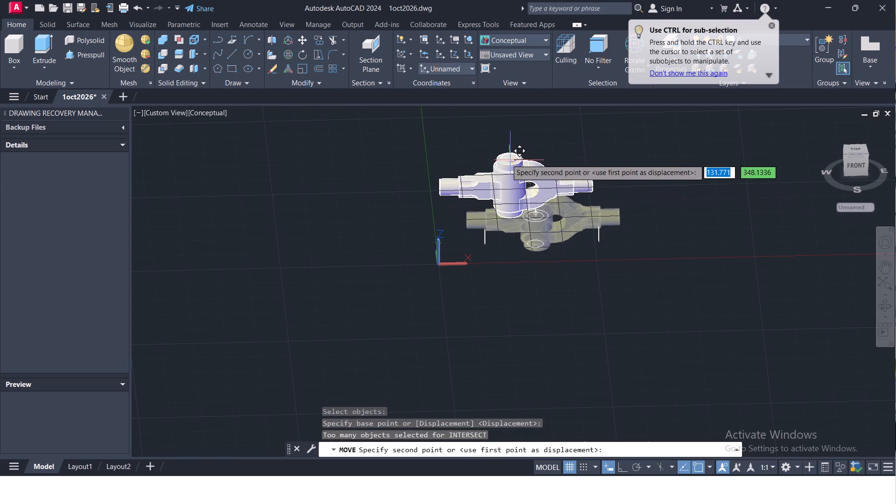
scroll(371, 181, down, 3)
scroll(474, 167, up, 3)
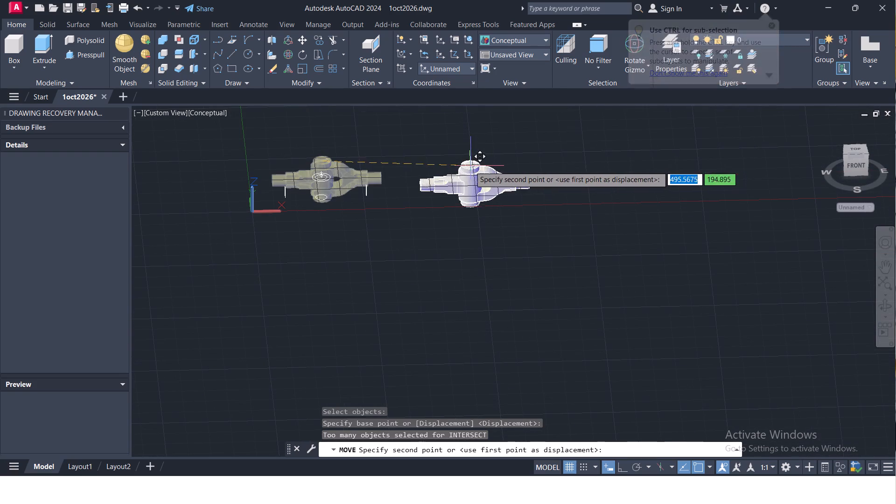
click(470, 159)
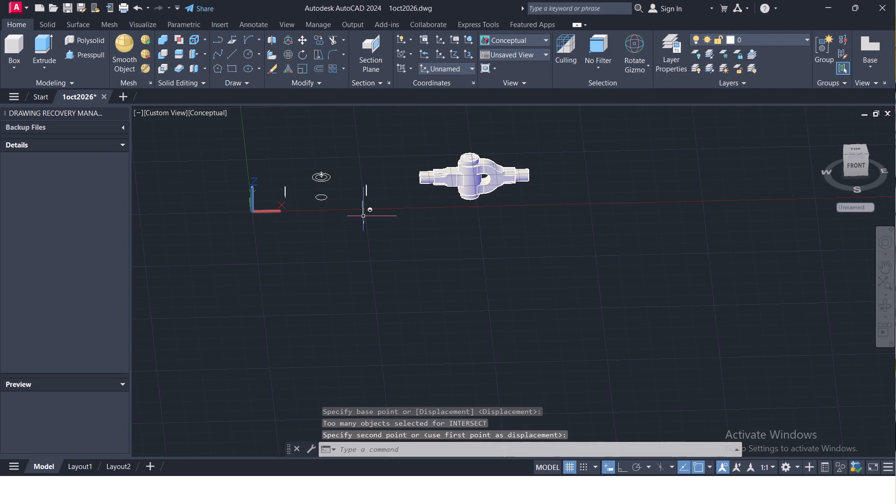
key(Escape)
Erase the leftover upright circle standing between the concentric circles and the moved joint.
scroll(337, 177, up, 1)
scroll(296, 192, up, 3)
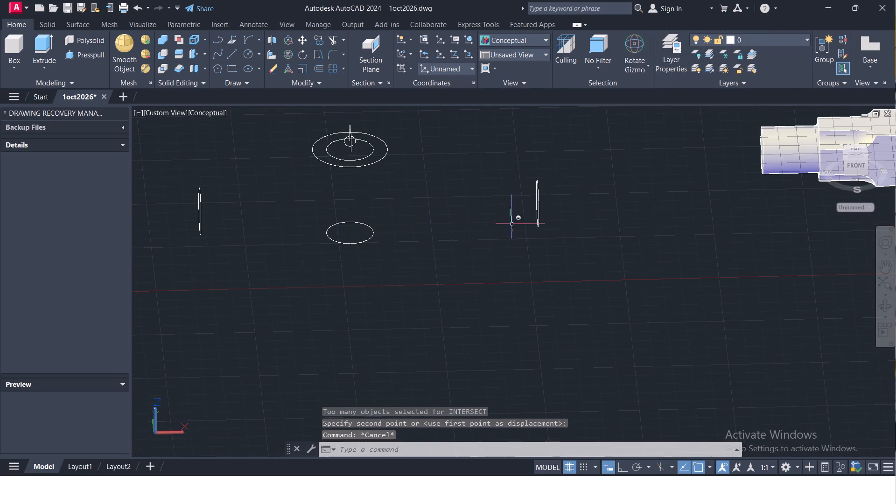
scroll(549, 227, down, 1)
scroll(444, 176, up, 4)
scroll(365, 168, up, 3)
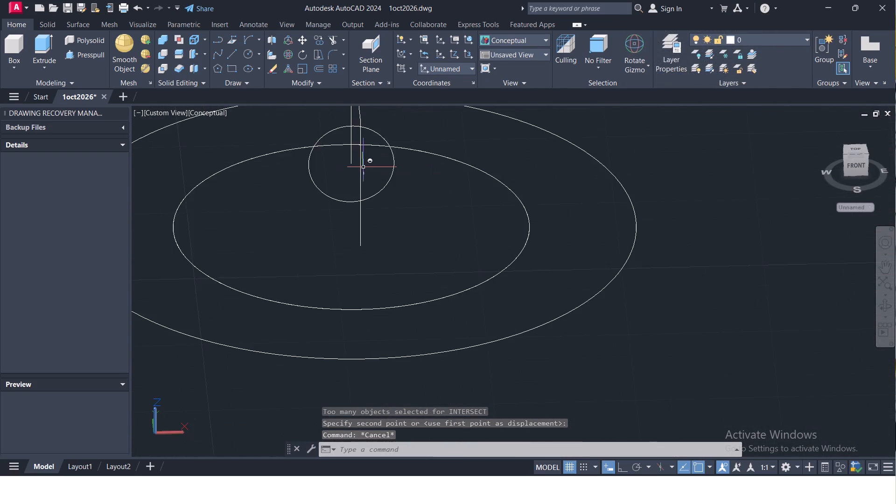
scroll(364, 168, down, 6)
scroll(492, 214, up, 1)
drag(484, 218, 461, 201)
click(377, 147)
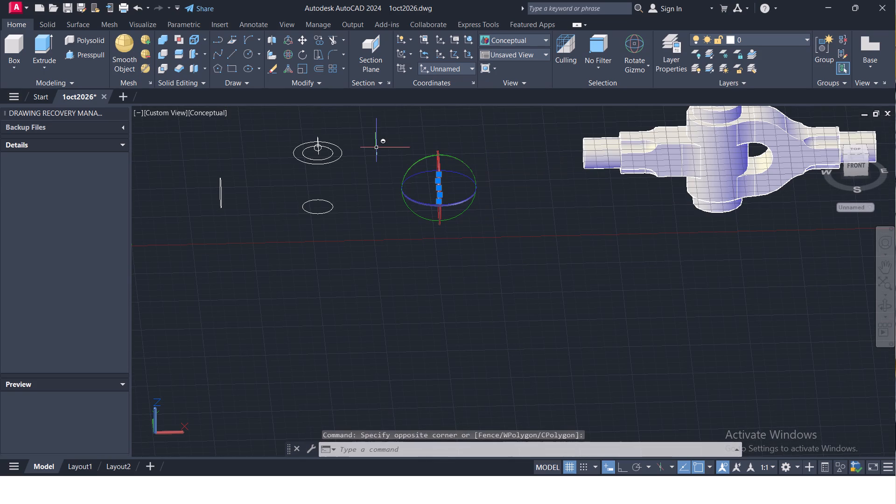
key(Delete)
Erase the leftover concentric circles with the circle below them, and the remaining upright circle beside them.
drag(366, 220, 338, 186)
click(262, 103)
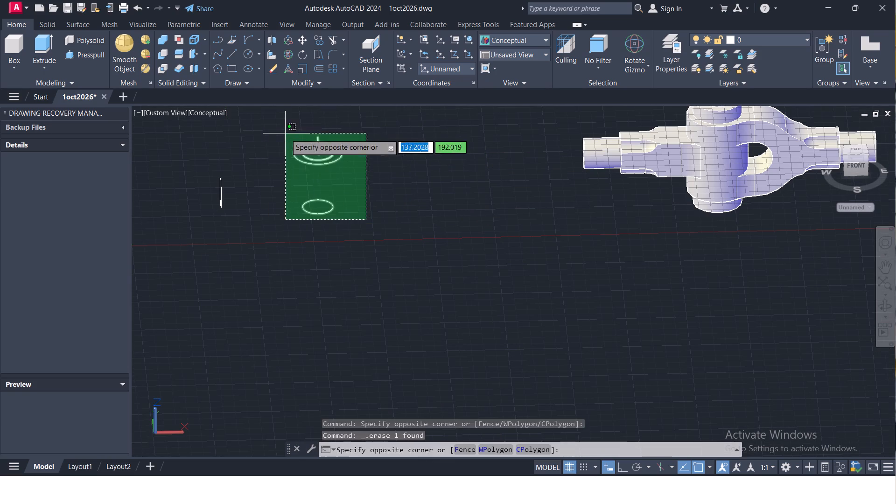
click(286, 134)
key(Delete)
drag(258, 225, 187, 184)
click(157, 176)
key(Delete)
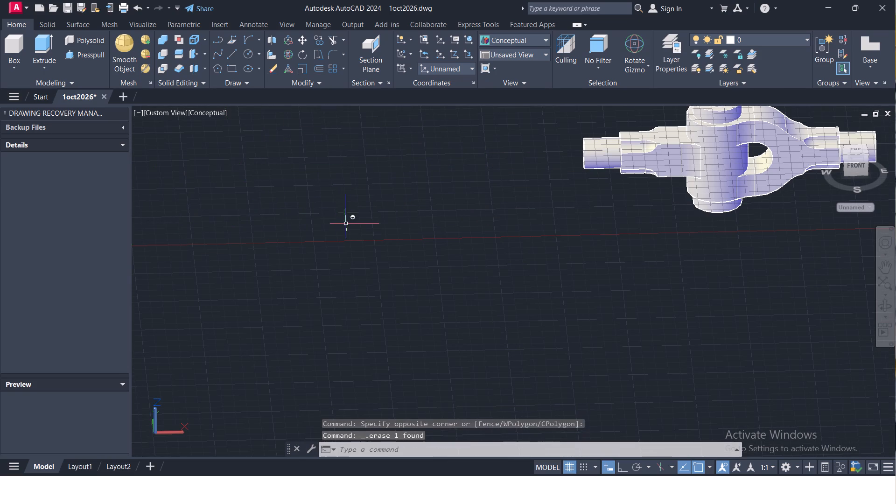
Examine the united joint and the cleared space around it from several angles for remaining curves.
scroll(355, 198, down, 3)
scroll(482, 192, up, 4)
scroll(476, 191, down, 2)
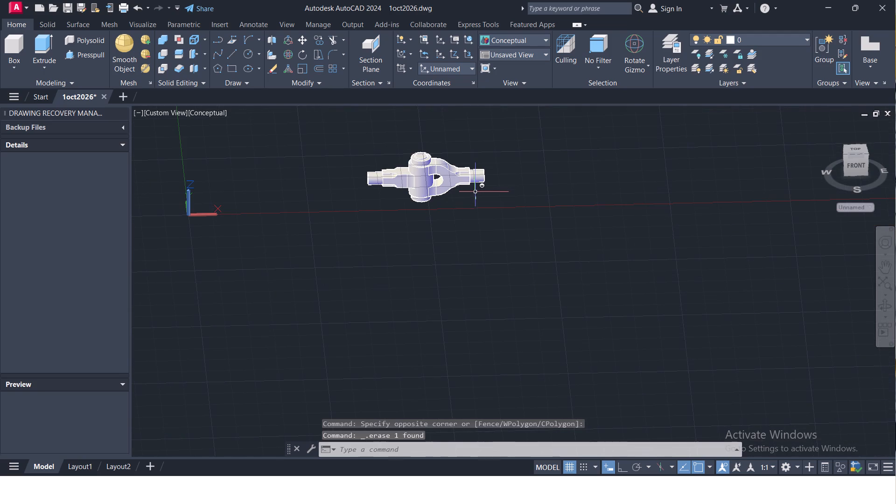
shift+middle_drag(375, 257, 503, 194)
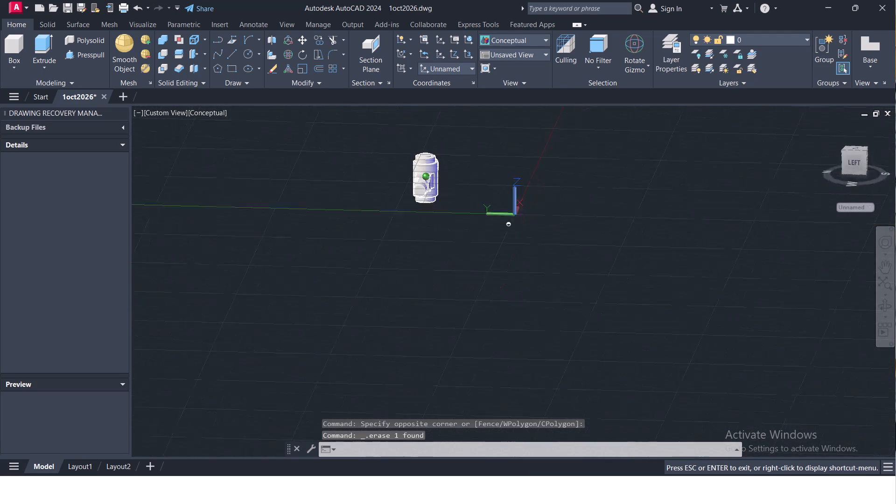
shift+middle_drag(503, 194, 392, 231)
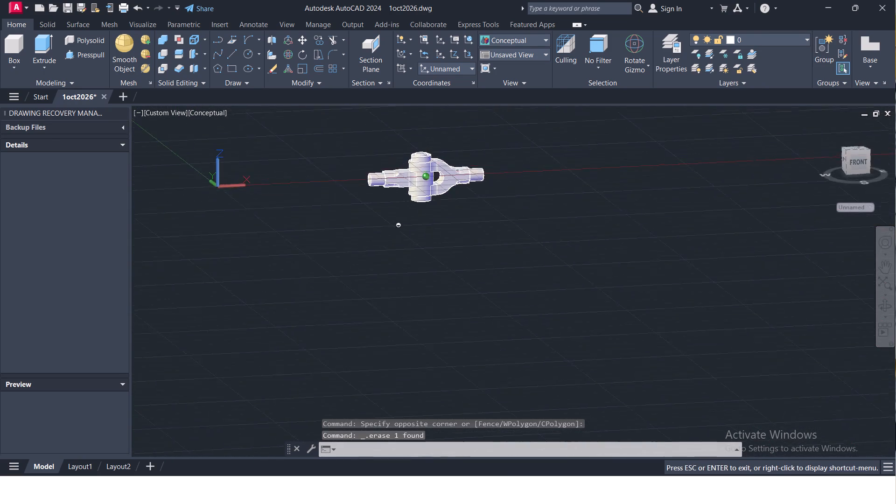
shift+middle_drag(392, 231, 385, 216)
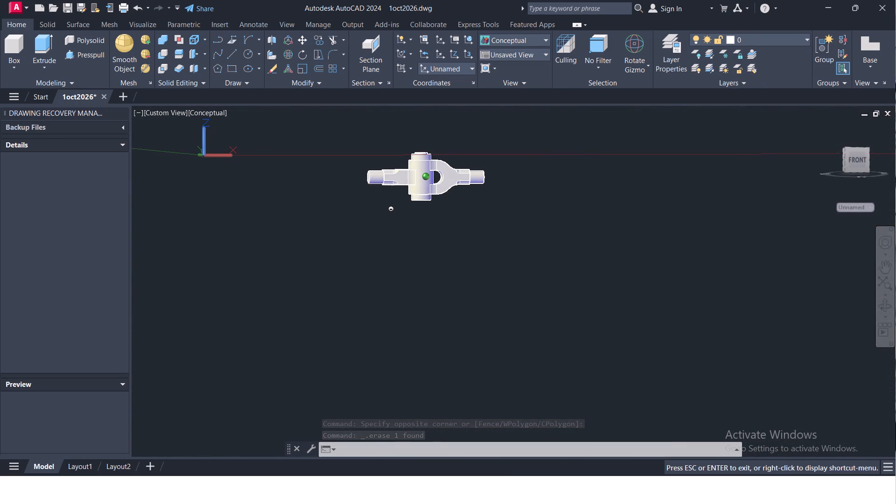
shift+middle_drag(385, 216, 386, 258)
scroll(439, 182, up, 1)
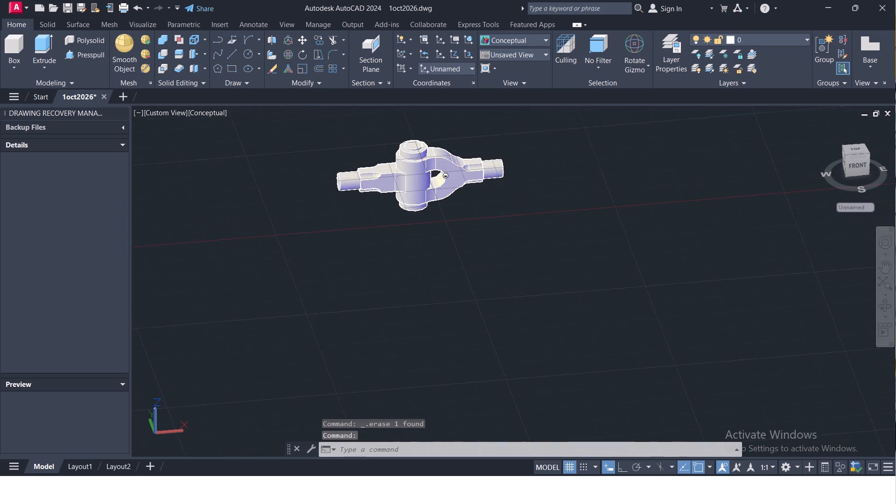
Move the united joint from the top of its pin to a point far from the origin, at about Y 2700.
scroll(439, 182, up, 1)
click(421, 173)
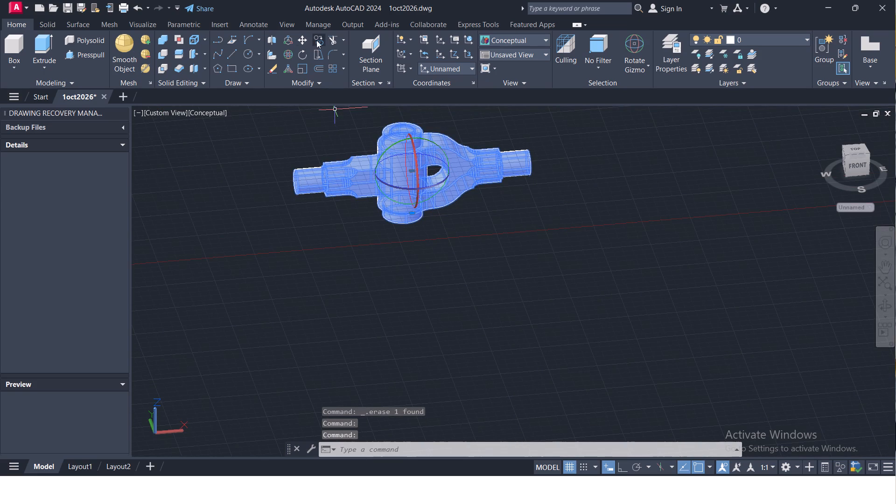
click(304, 41)
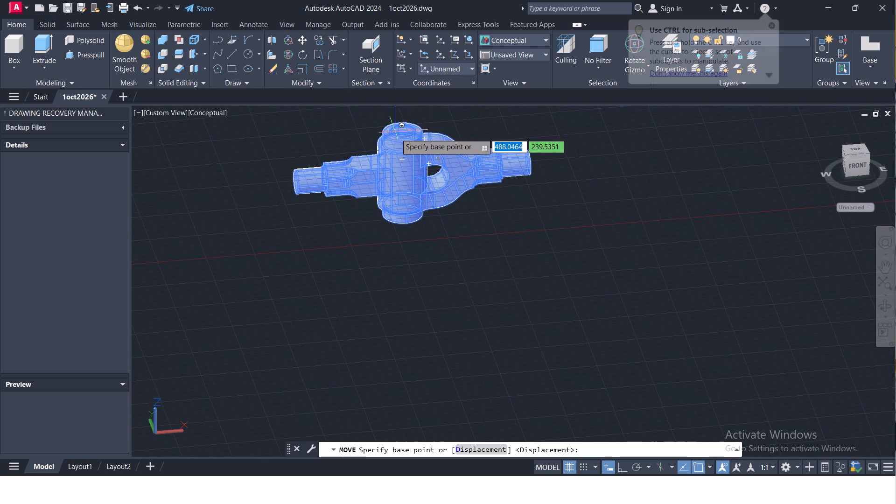
click(402, 134)
scroll(409, 108, down, 4)
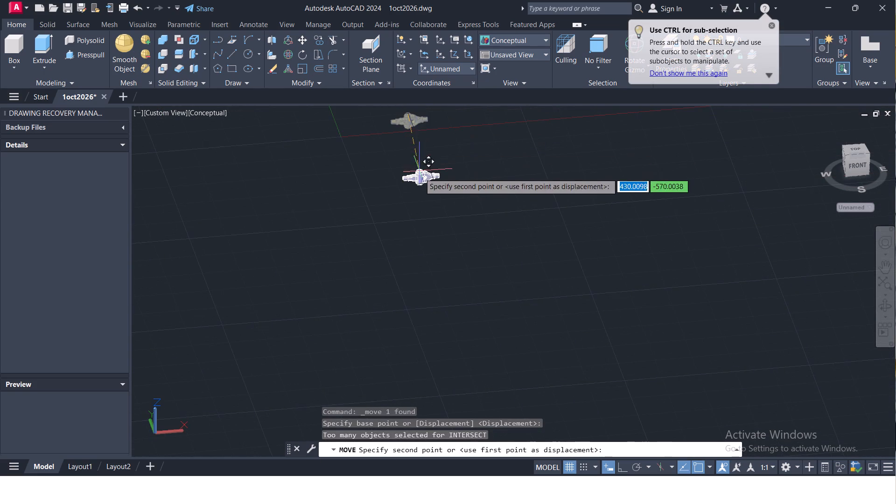
scroll(423, 208, down, 2)
scroll(415, 125, up, 1)
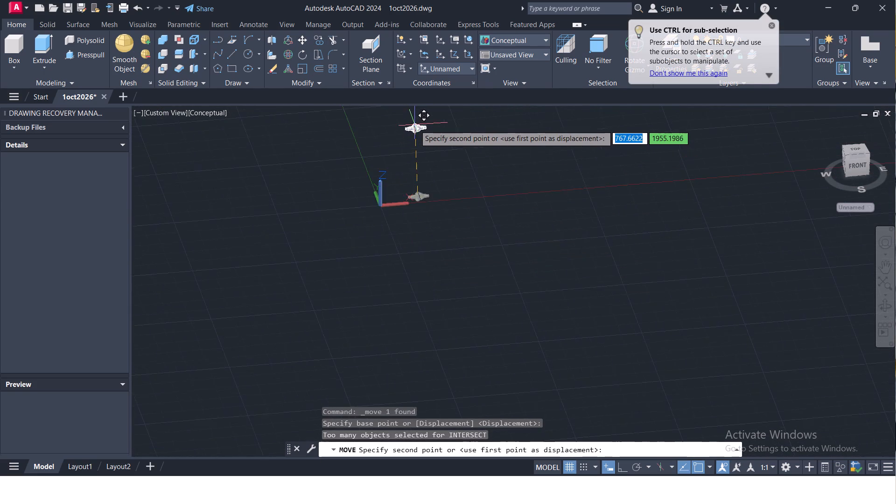
scroll(415, 125, up, 2)
scroll(450, 179, down, 2)
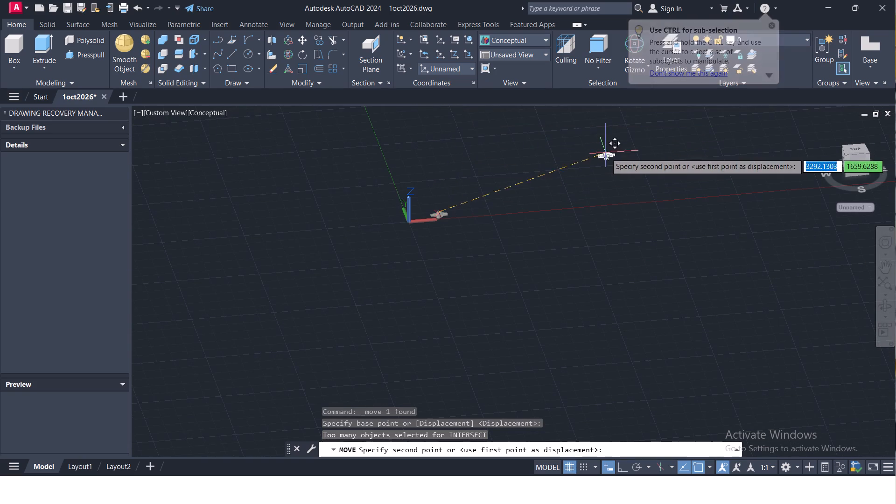
scroll(437, 135, up, 2)
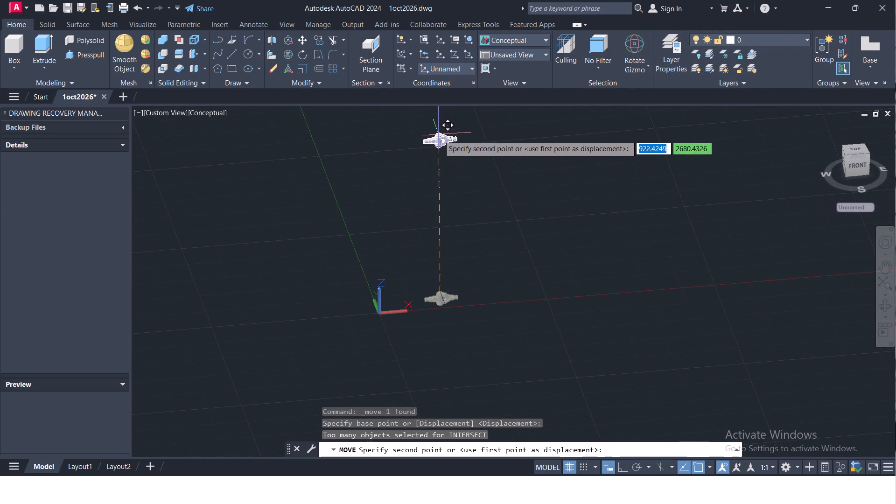
click(444, 133)
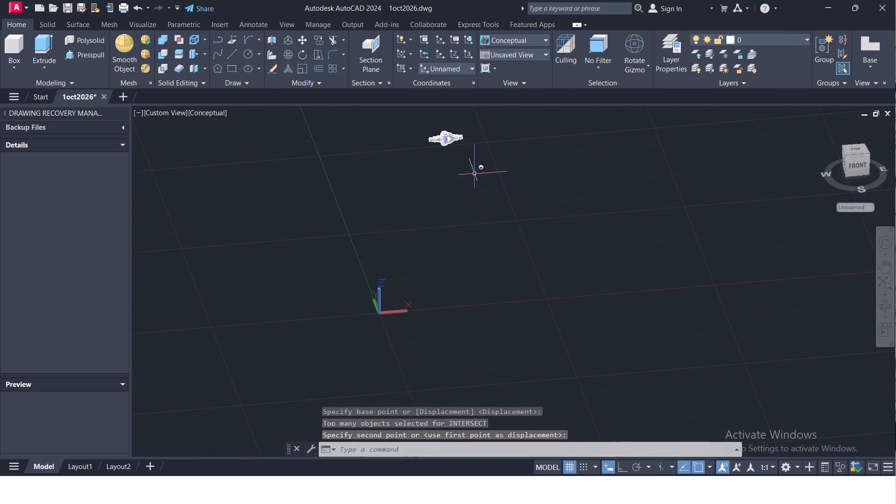
Inspect the moved joint up close and in the front, top, left and SW isometric views.
middle_drag(475, 173, 478, 208)
ctrl+middle_click(470, 197)
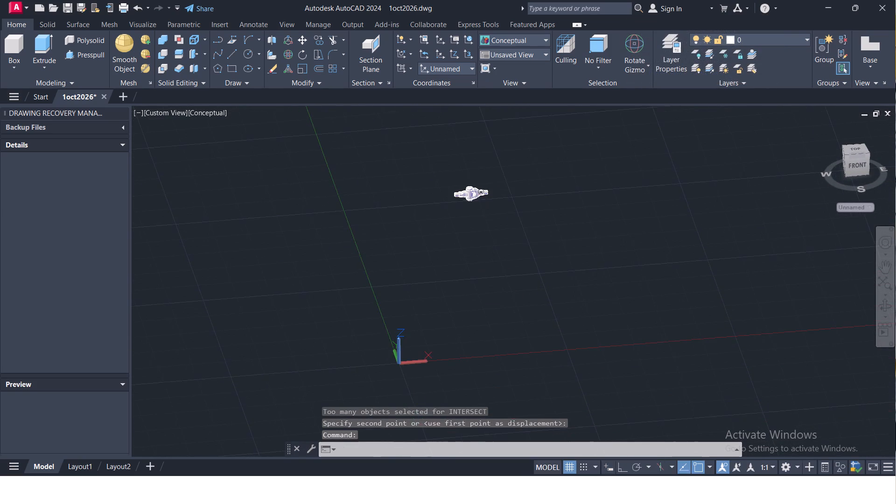
scroll(476, 198, down, 1)
scroll(476, 197, up, 8)
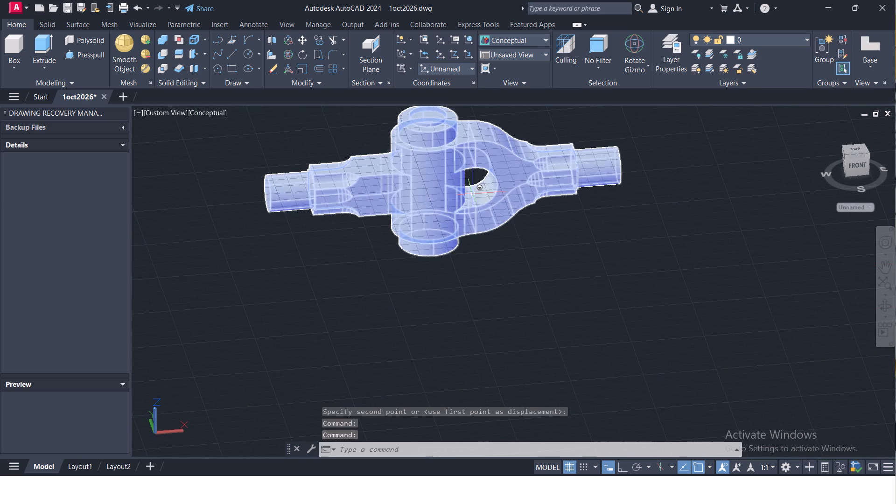
scroll(473, 194, down, 2)
click(854, 165)
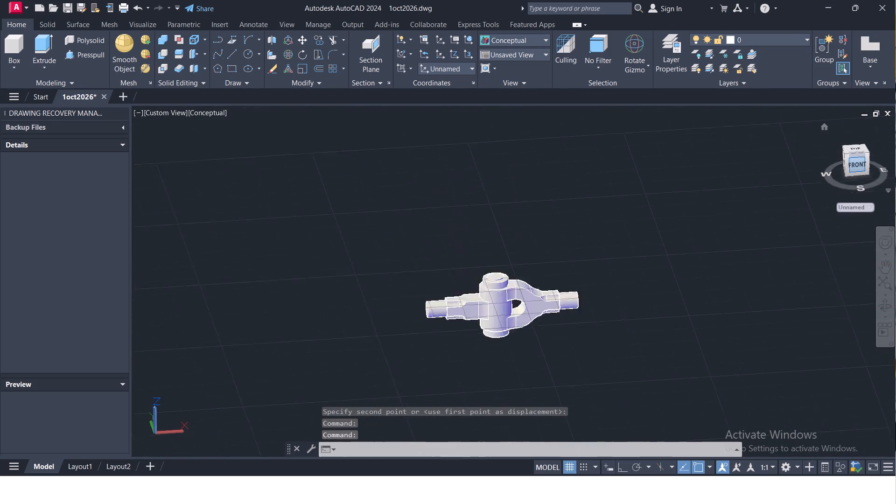
scroll(603, 206, down, 5)
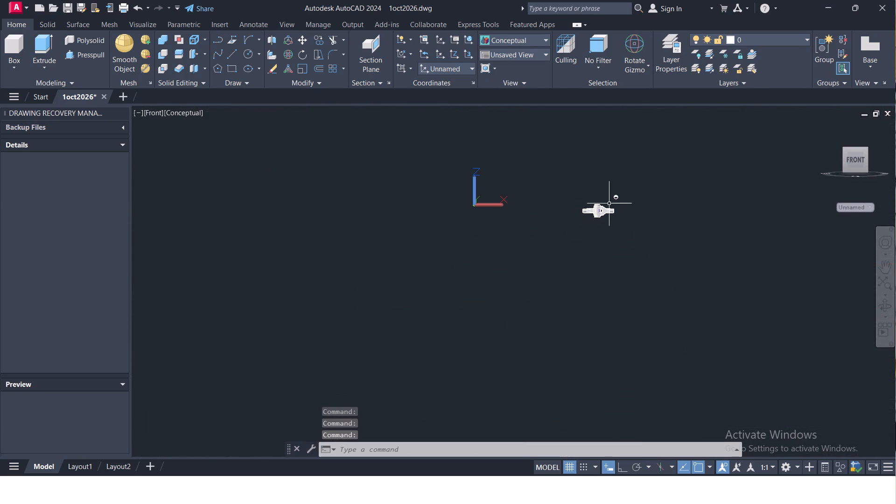
click(854, 142)
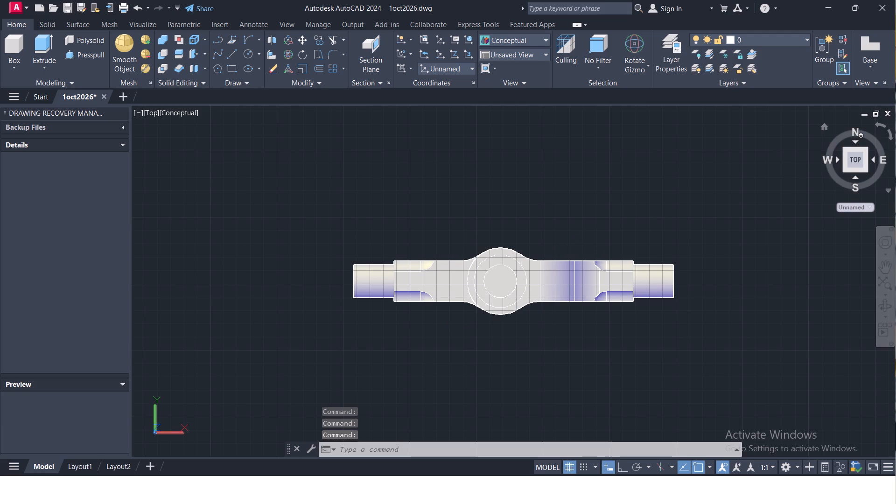
click(838, 161)
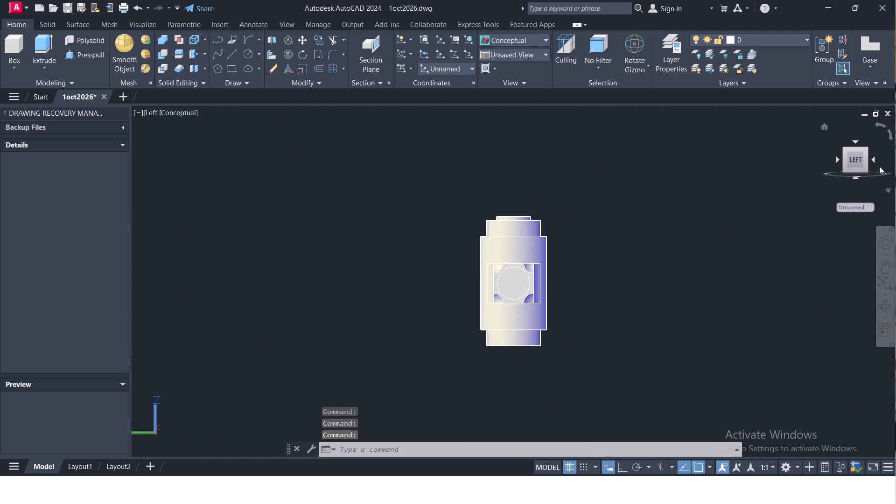
click(875, 159)
scroll(735, 187, down, 1)
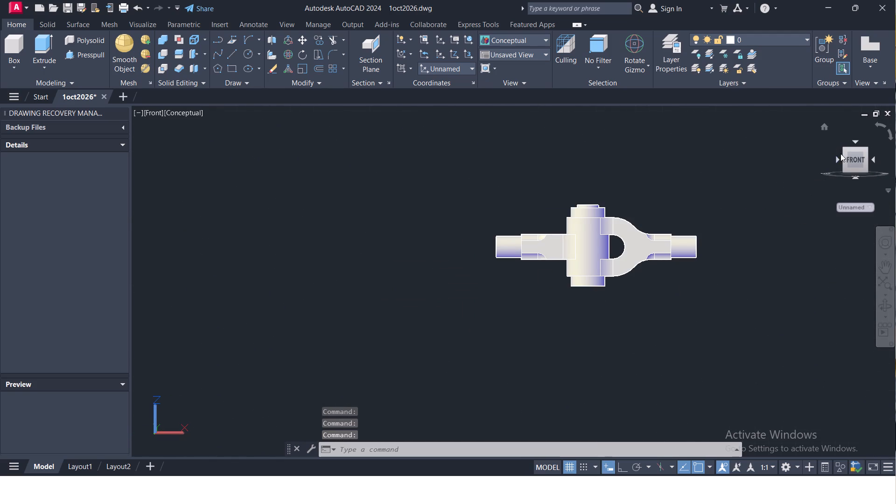
click(845, 147)
click(843, 151)
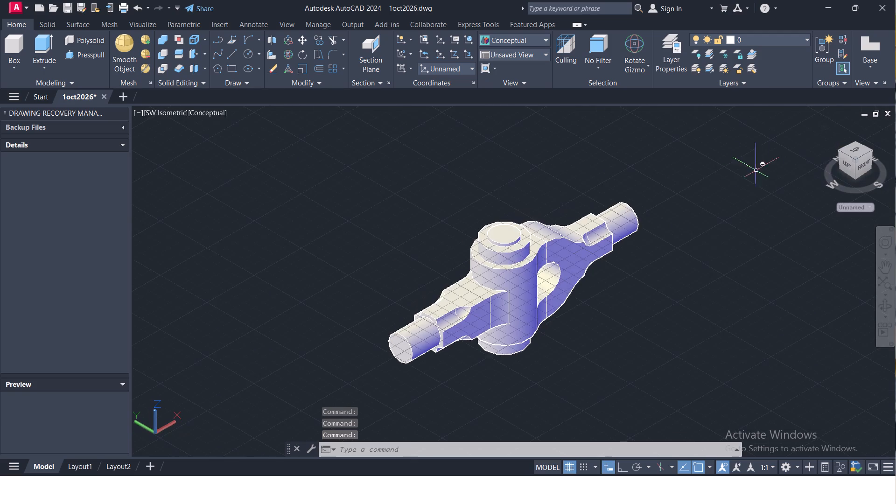
scroll(718, 176, down, 1)
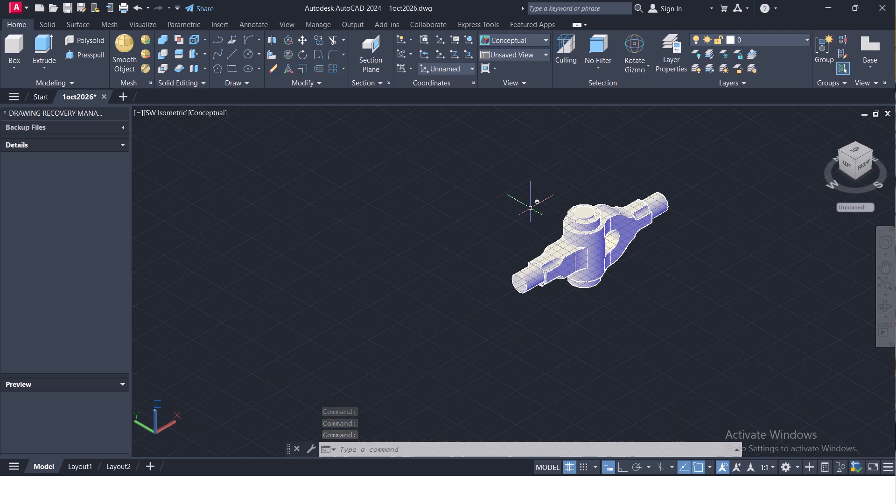
scroll(593, 213, up, 2)
scroll(593, 211, down, 2)
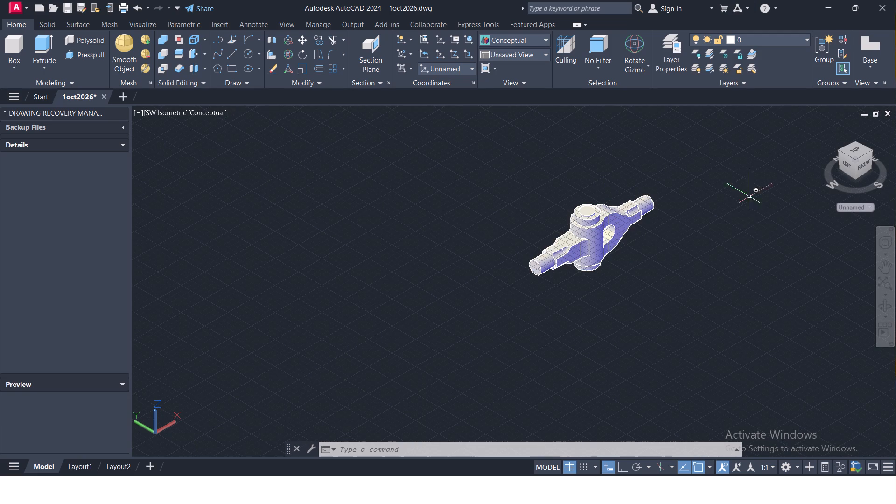
Inspect the joint in the back, front and top views.
click(852, 145)
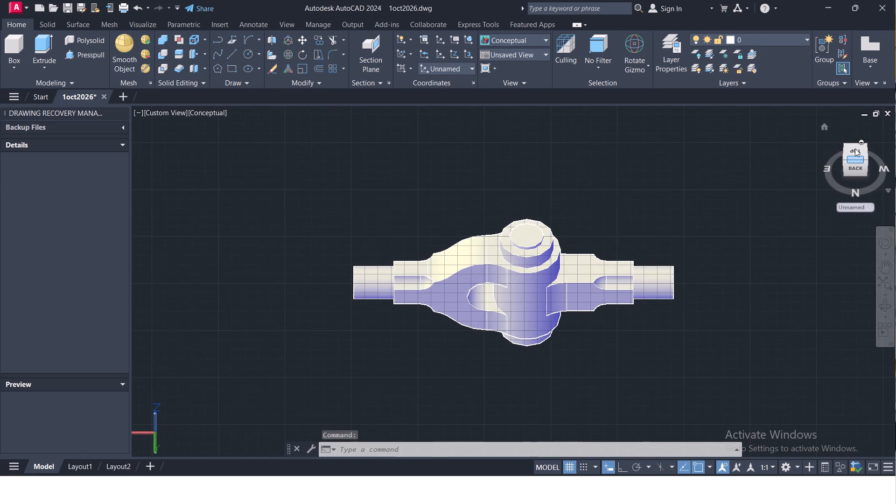
click(855, 154)
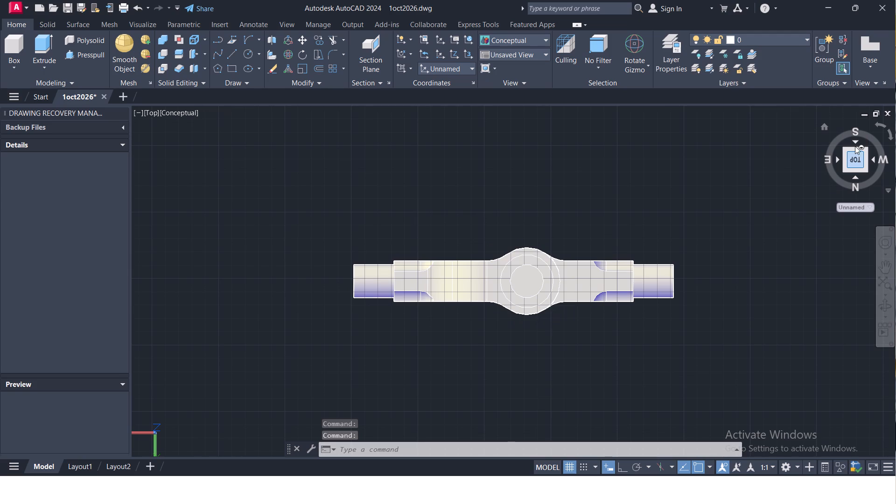
click(855, 140)
click(854, 140)
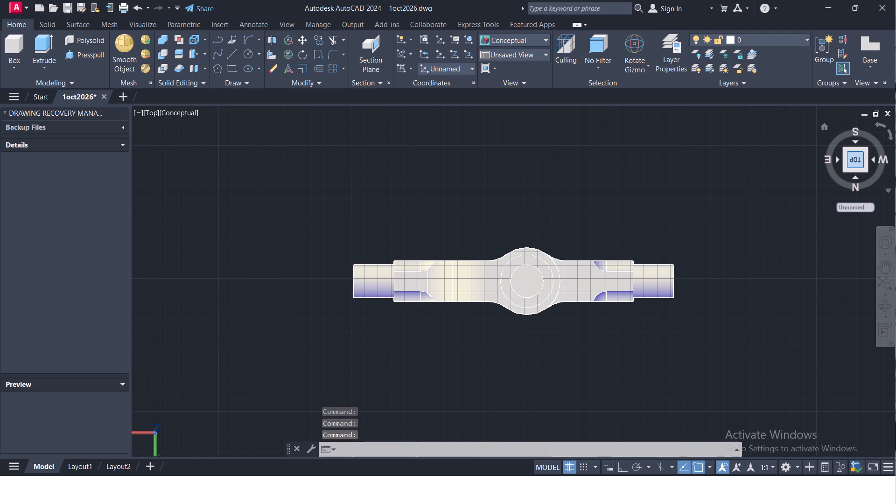
double_click(855, 177)
double_click(855, 177)
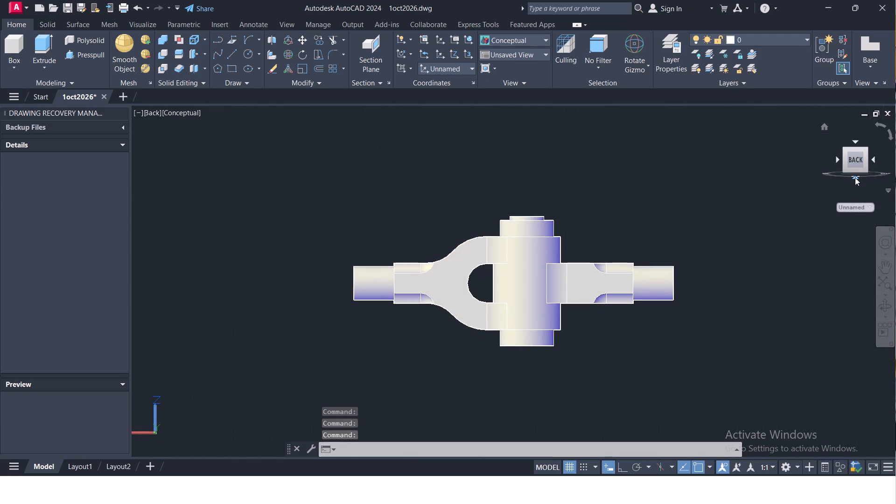
click(855, 177)
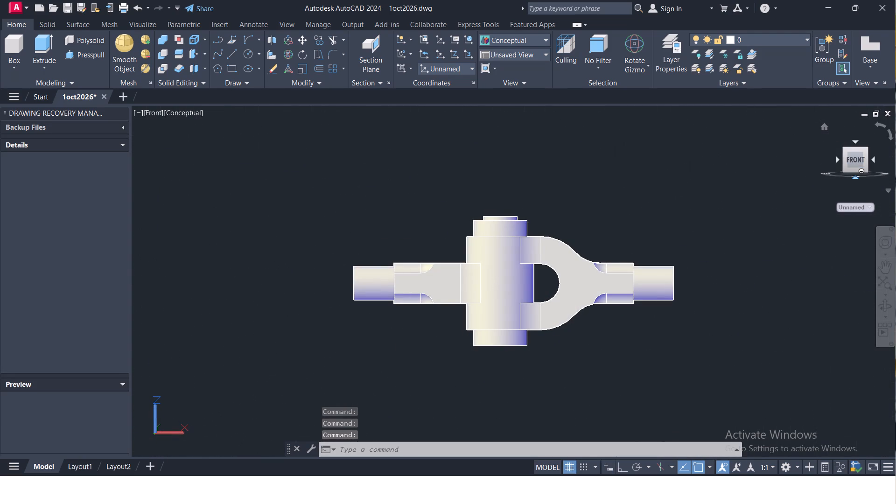
click(855, 142)
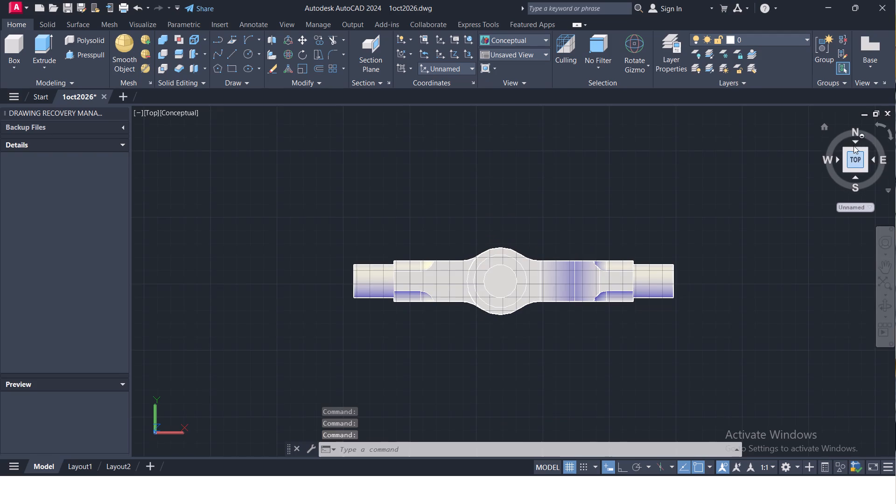
Move the united joint from the centre of its pin to a point just beside the origin, in the positive X and Y quadrant.
scroll(706, 212, down, 6)
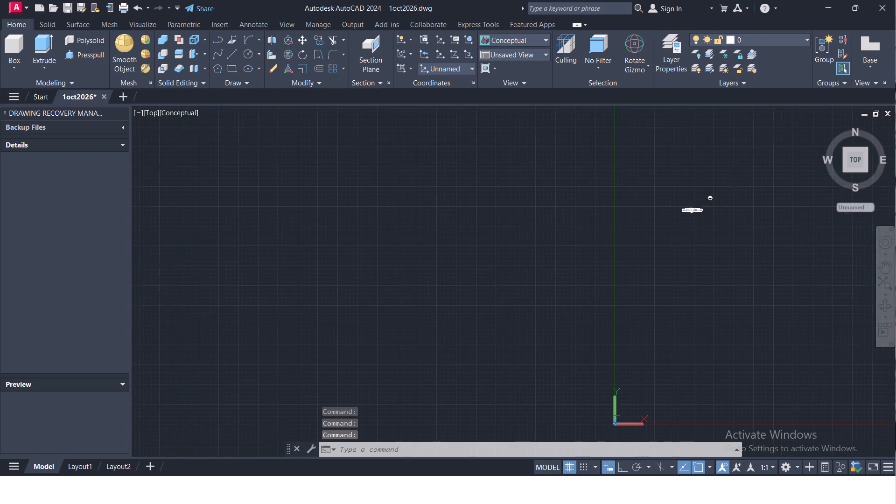
drag(730, 230, 705, 210)
click(661, 189)
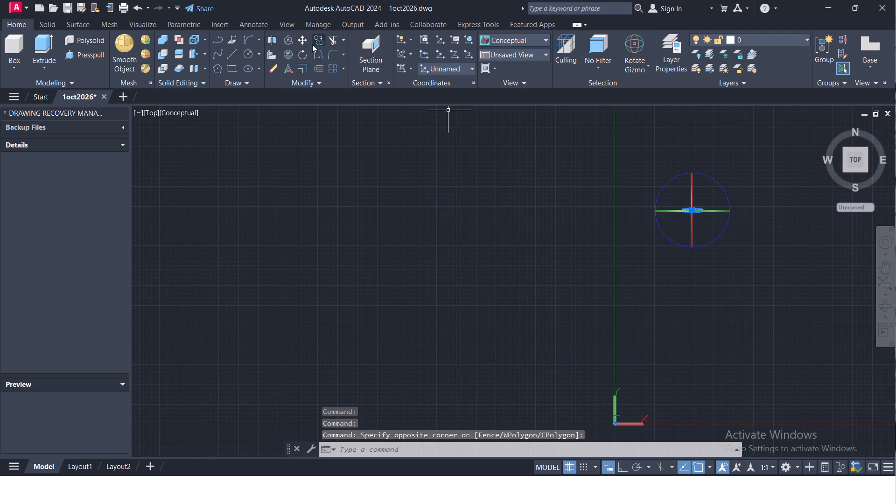
click(301, 40)
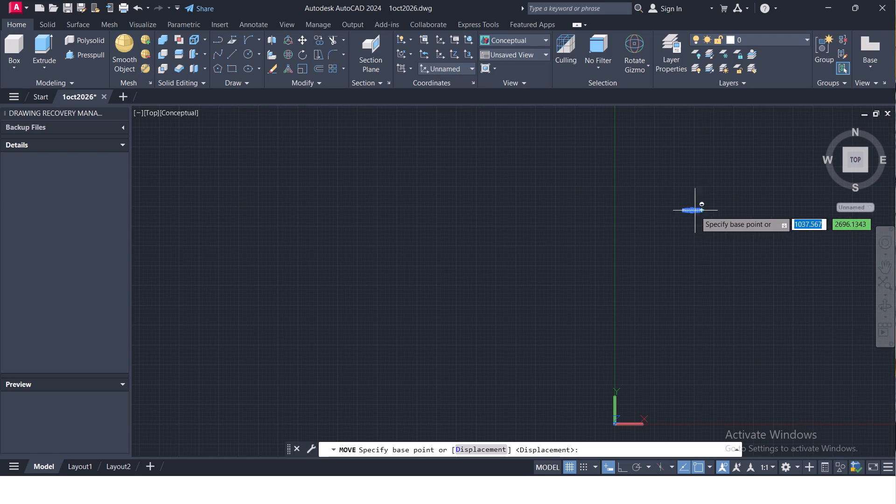
scroll(691, 212, up, 8)
click(704, 188)
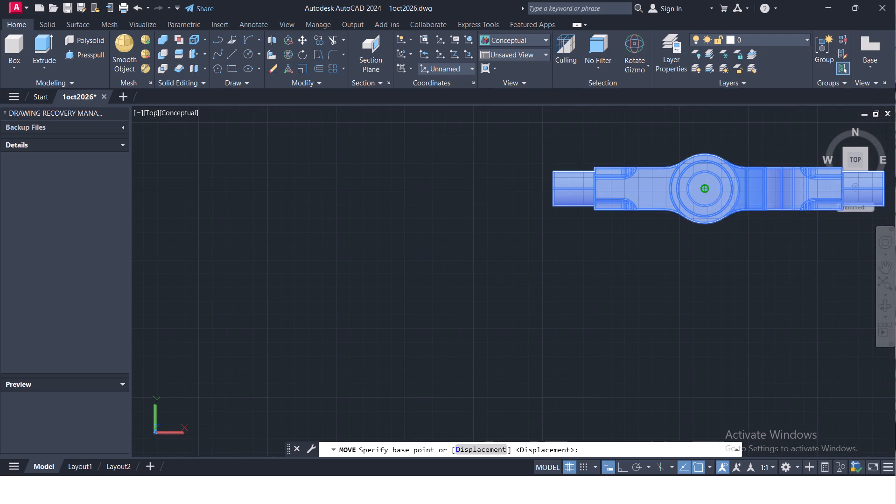
scroll(672, 209, down, 7)
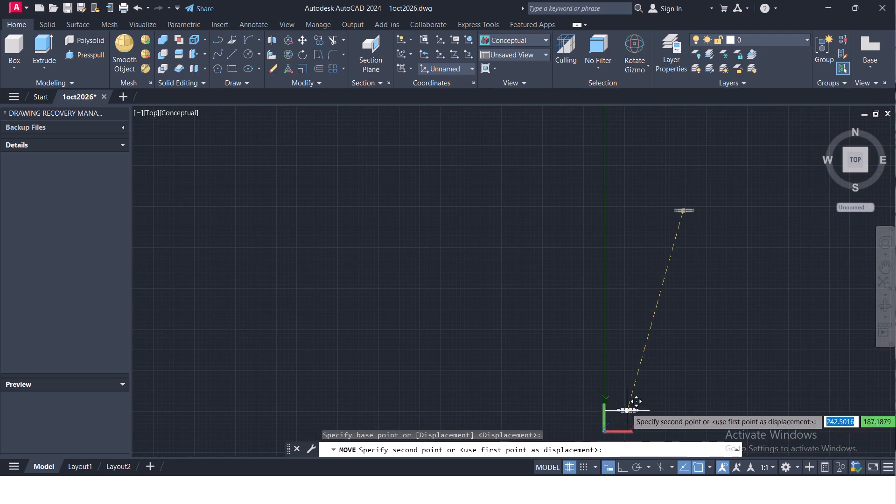
scroll(619, 420, up, 3)
scroll(634, 350, down, 2)
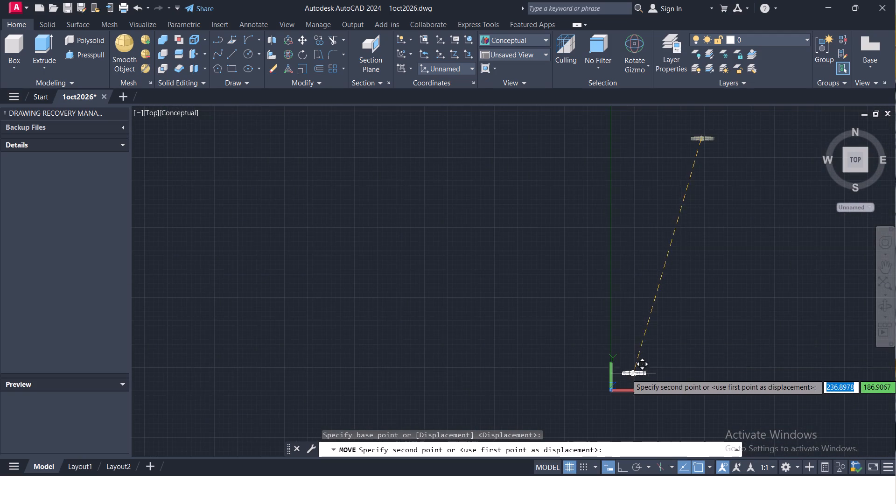
scroll(634, 374, up, 2)
click(613, 390)
scroll(640, 377, down, 2)
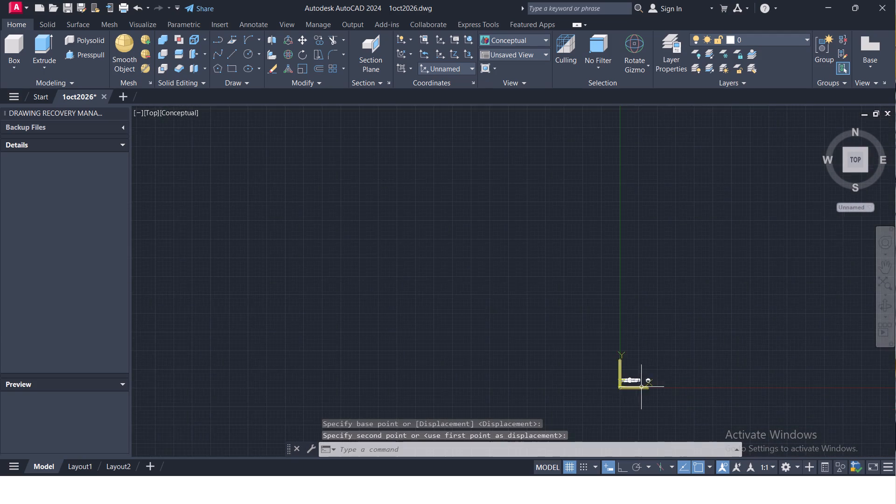
Inspect the relocated joint next to the origin in the top and SW isometric views, including the lower end of its pin.
scroll(621, 388, up, 4)
scroll(651, 353, up, 3)
scroll(671, 385, up, 3)
scroll(684, 340, down, 2)
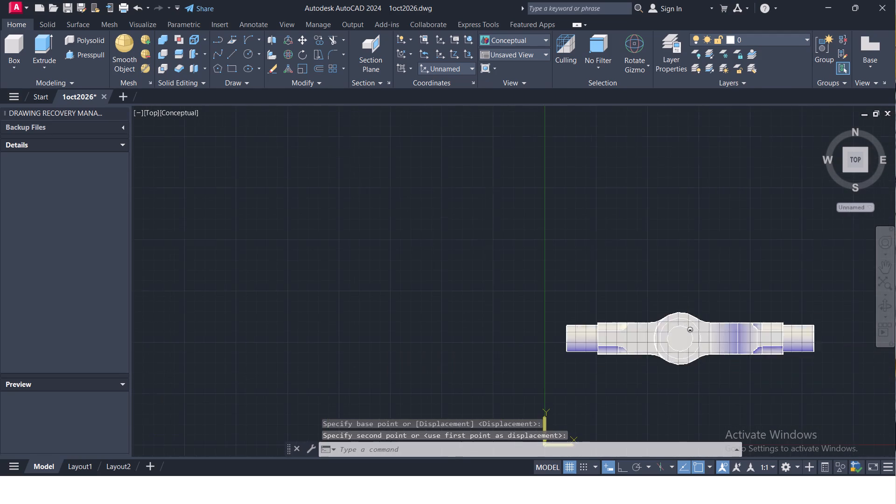
scroll(678, 326, down, 2)
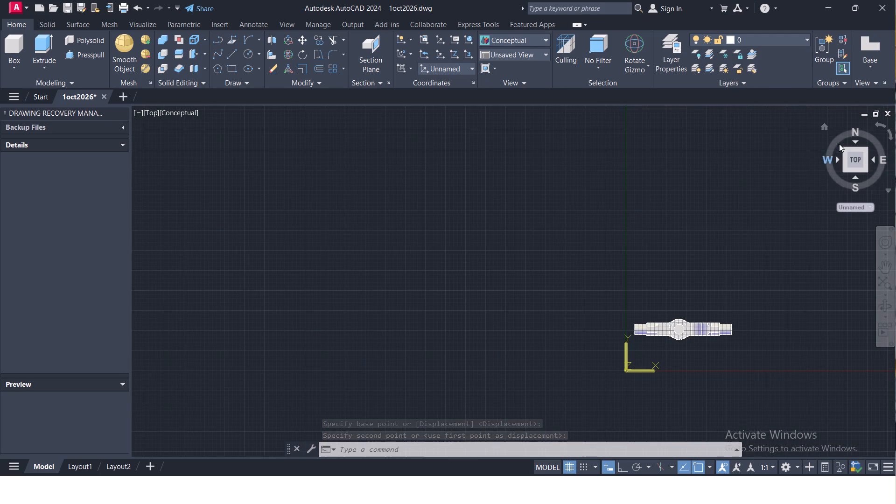
click(843, 170)
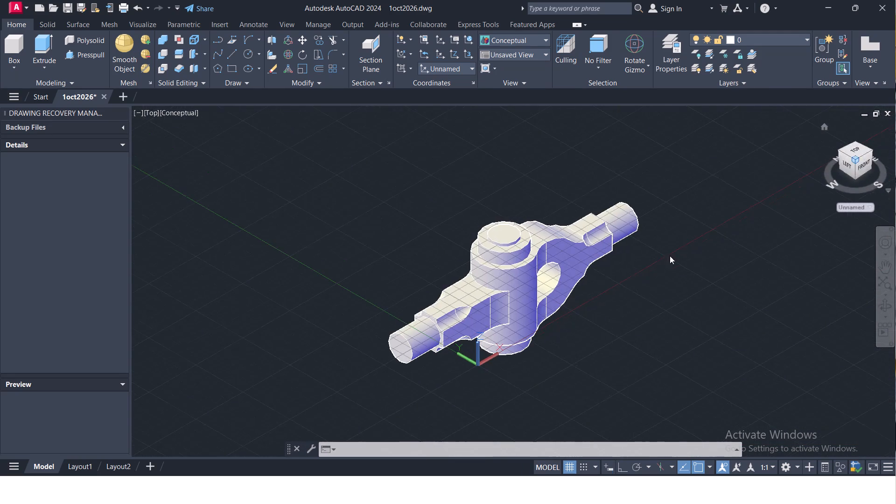
scroll(567, 267, down, 2)
scroll(563, 288, up, 4)
scroll(514, 309, up, 1)
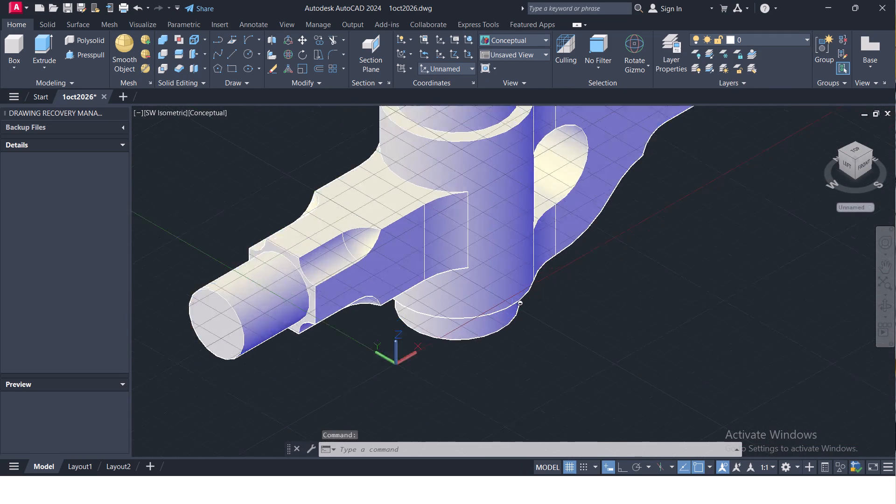
scroll(514, 309, up, 2)
scroll(472, 294, down, 3)
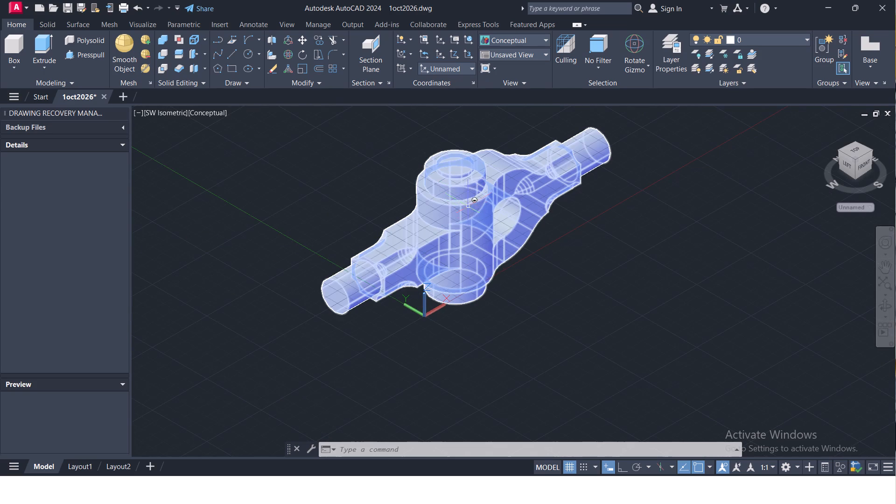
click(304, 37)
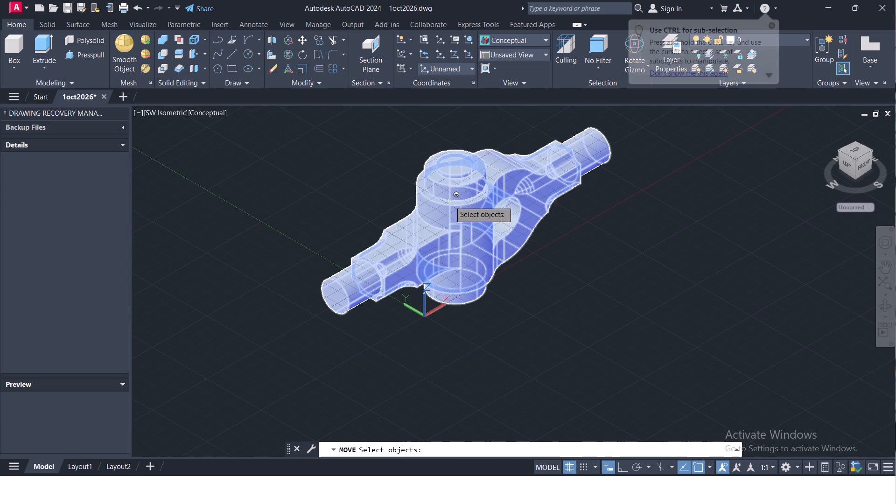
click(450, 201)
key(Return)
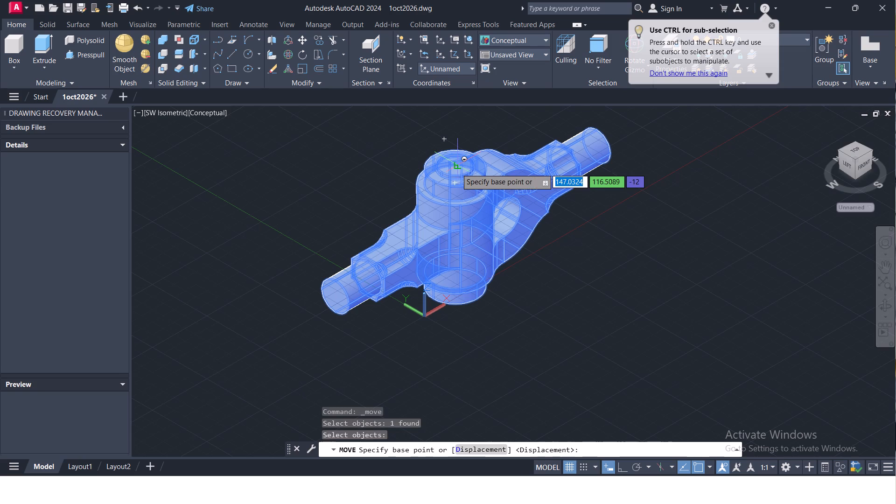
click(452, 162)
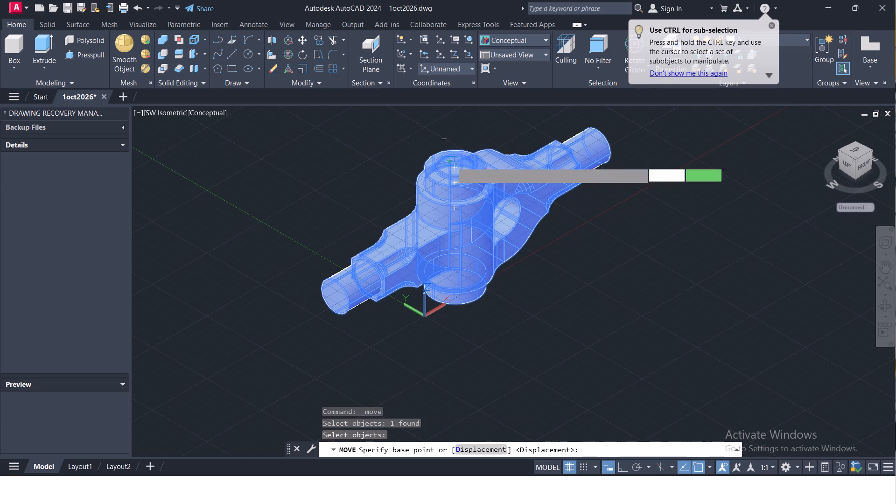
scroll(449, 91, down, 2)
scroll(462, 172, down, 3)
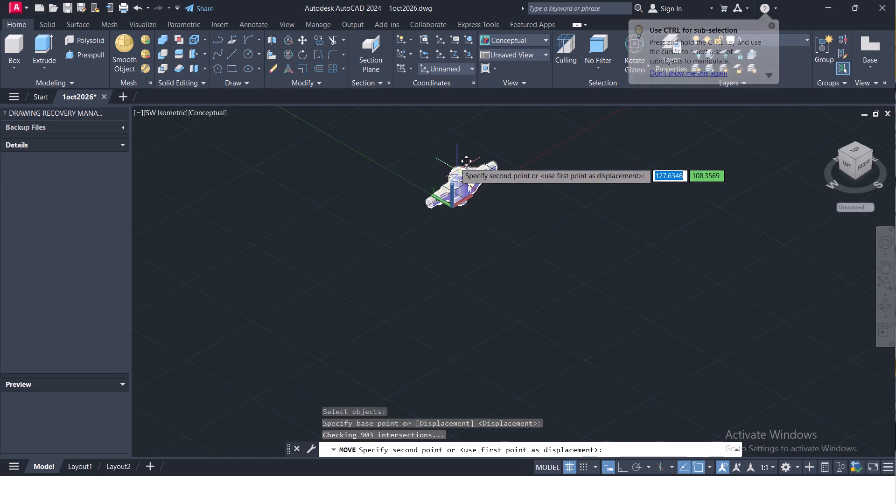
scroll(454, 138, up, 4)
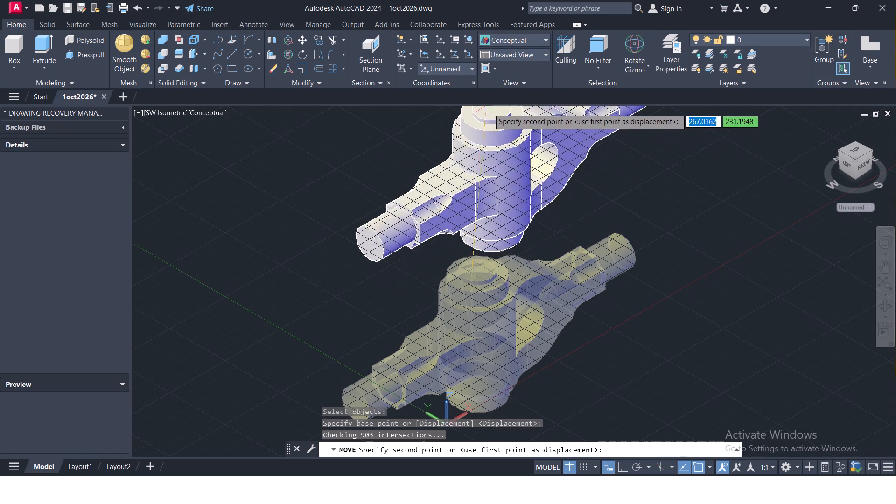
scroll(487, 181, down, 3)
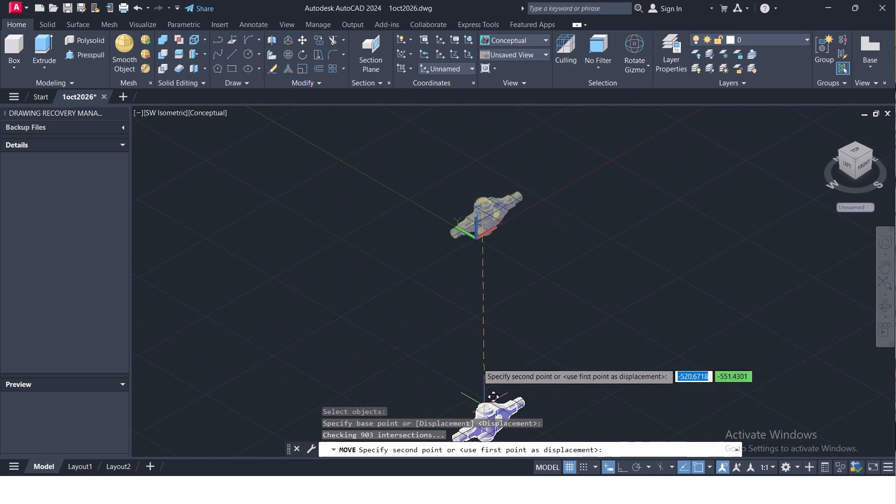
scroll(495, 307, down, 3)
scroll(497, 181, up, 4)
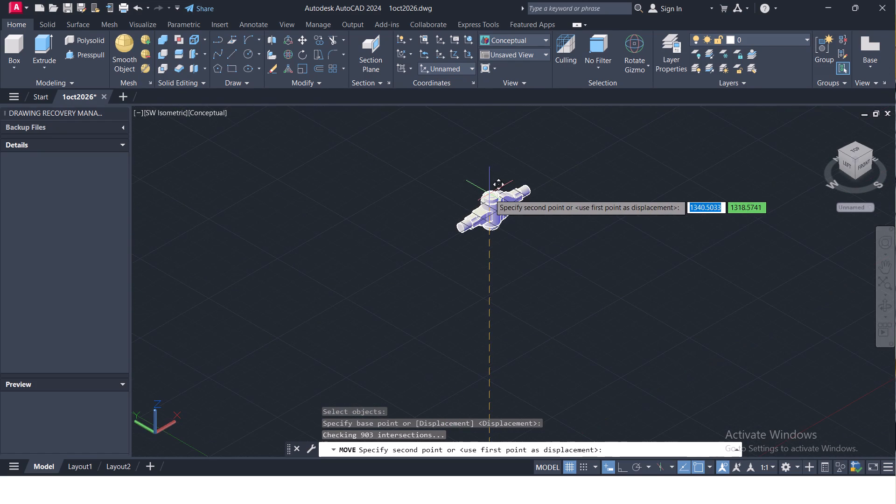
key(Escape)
Examine the joint's position relative to the origin in the SW isometric view, both from afar and up close.
scroll(485, 266, down, 3)
scroll(513, 368, up, 2)
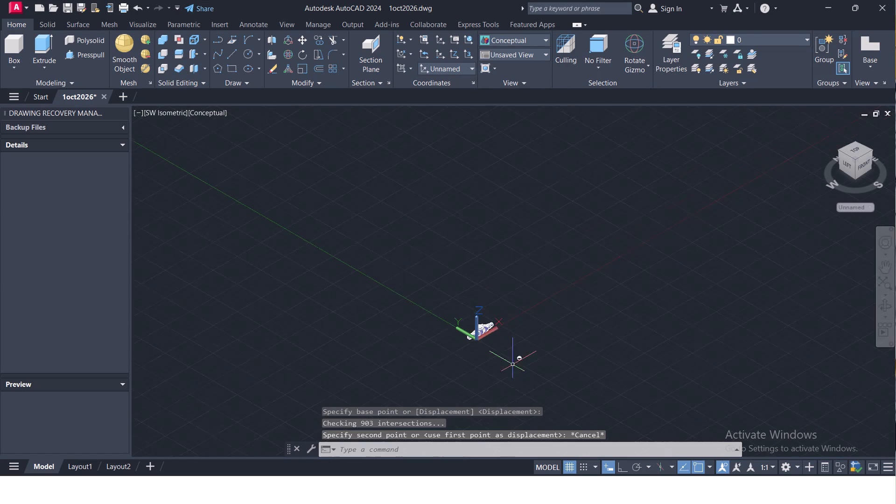
scroll(512, 363, up, 1)
scroll(451, 310, up, 4)
scroll(392, 296, up, 3)
scroll(424, 280, down, 3)
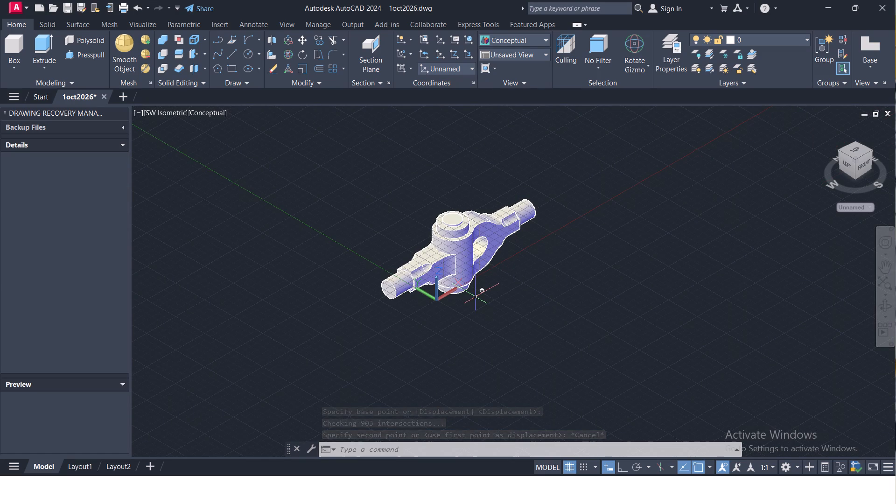
scroll(470, 280, up, 3)
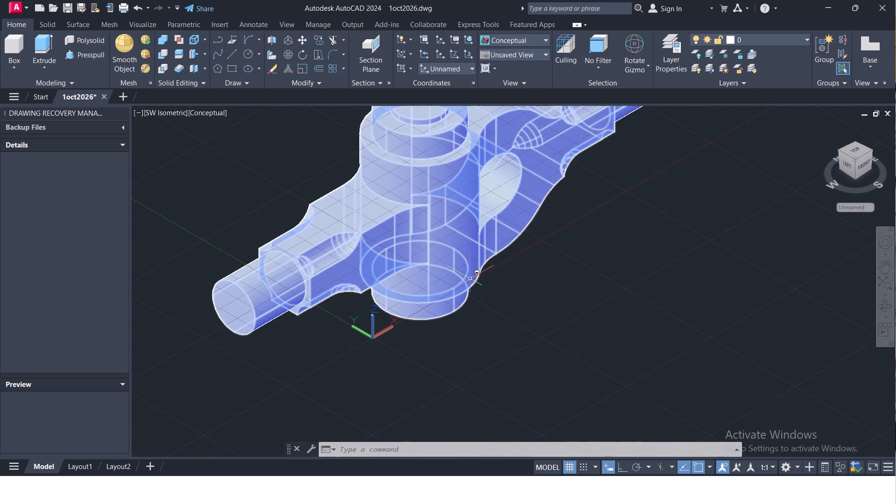
scroll(473, 274, down, 2)
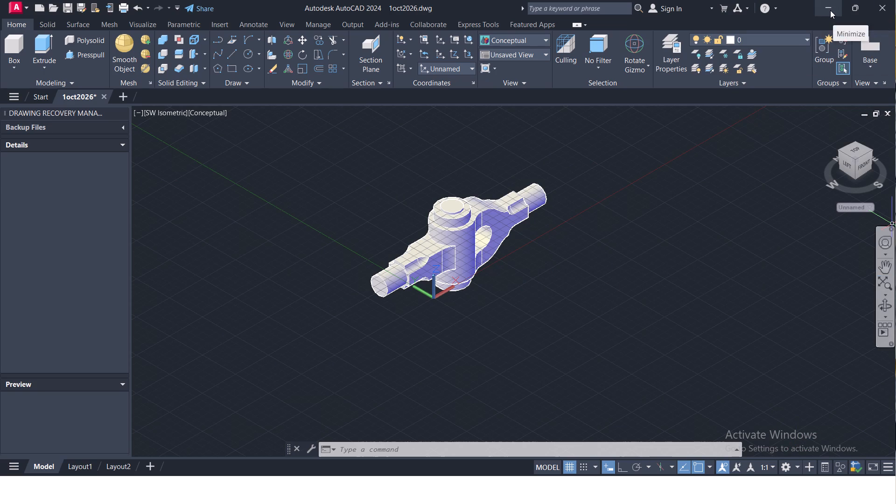
Save the 1oct2026 drawing.
key(ctrl+s)
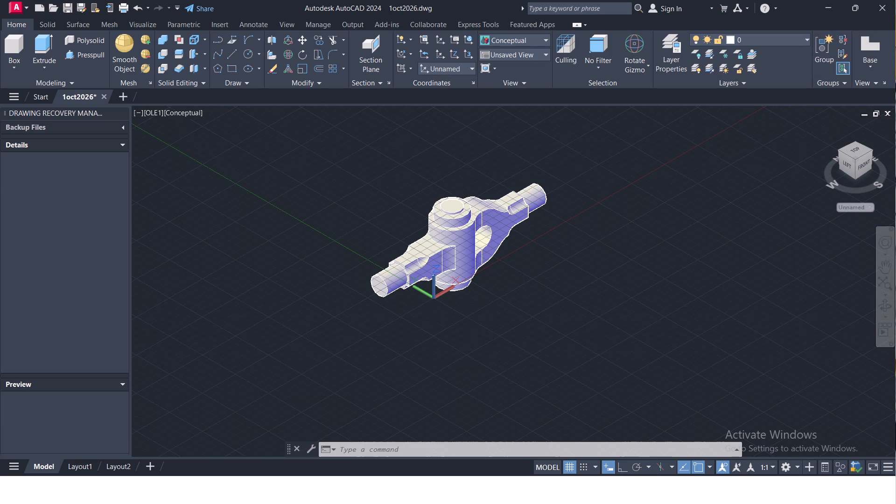
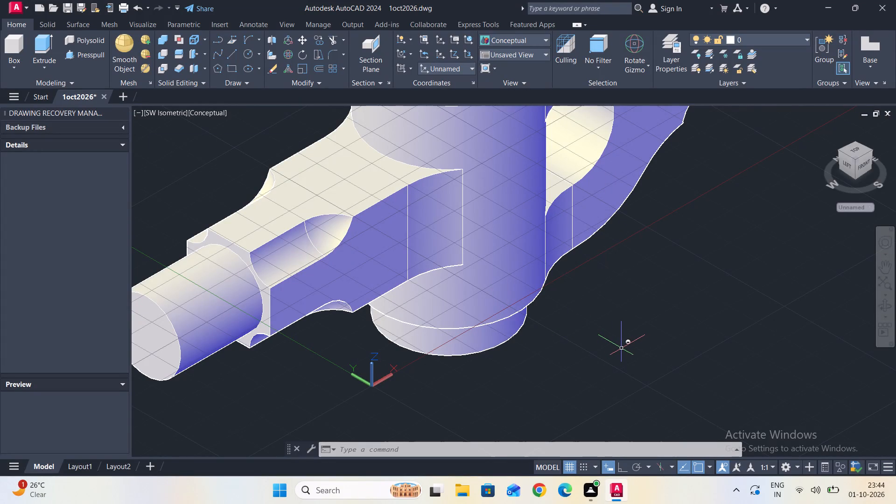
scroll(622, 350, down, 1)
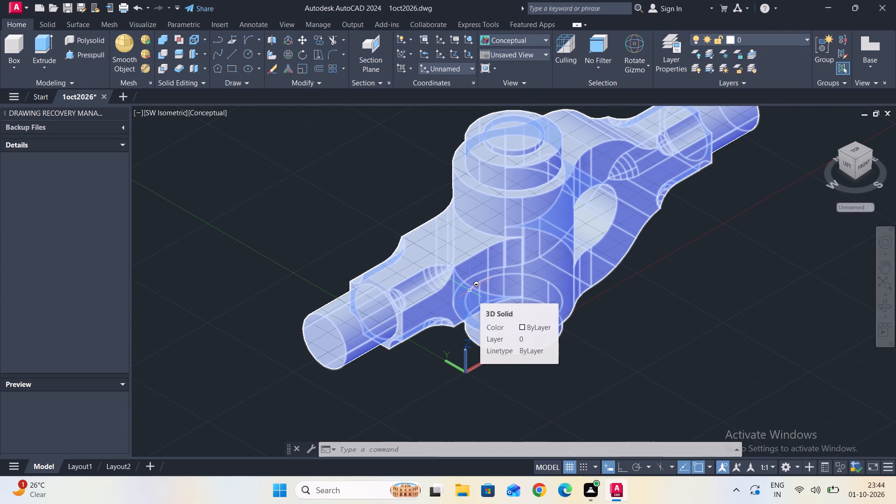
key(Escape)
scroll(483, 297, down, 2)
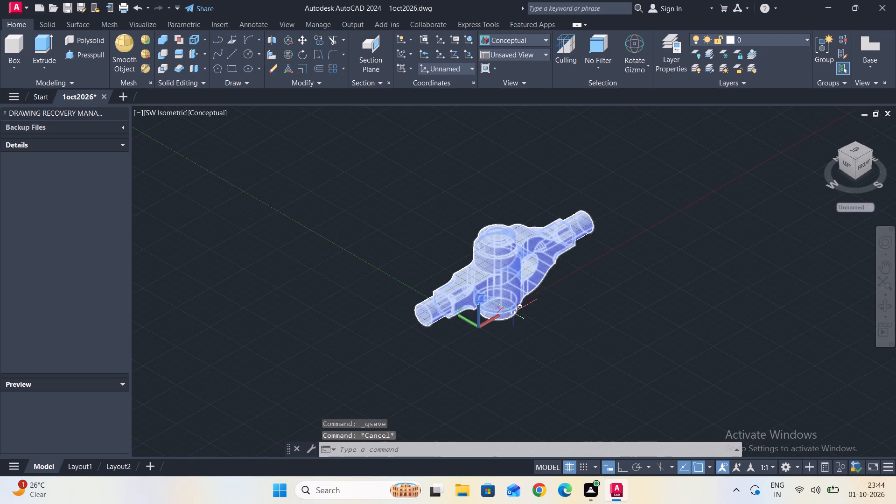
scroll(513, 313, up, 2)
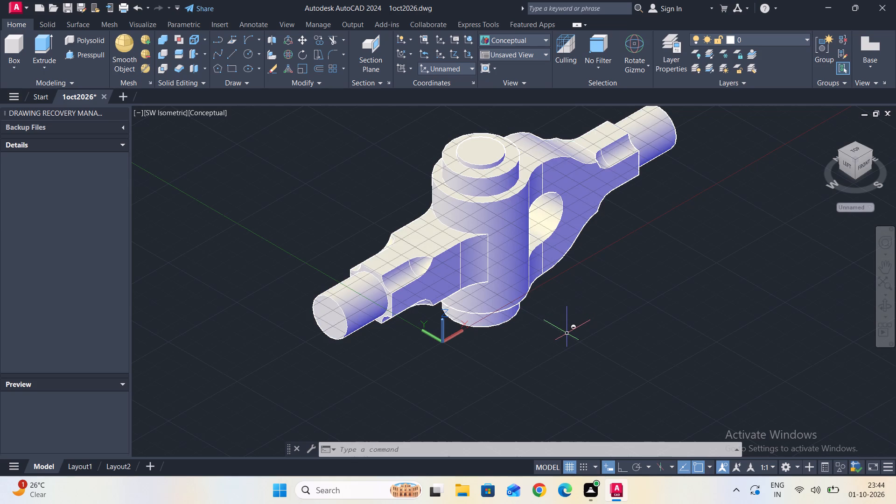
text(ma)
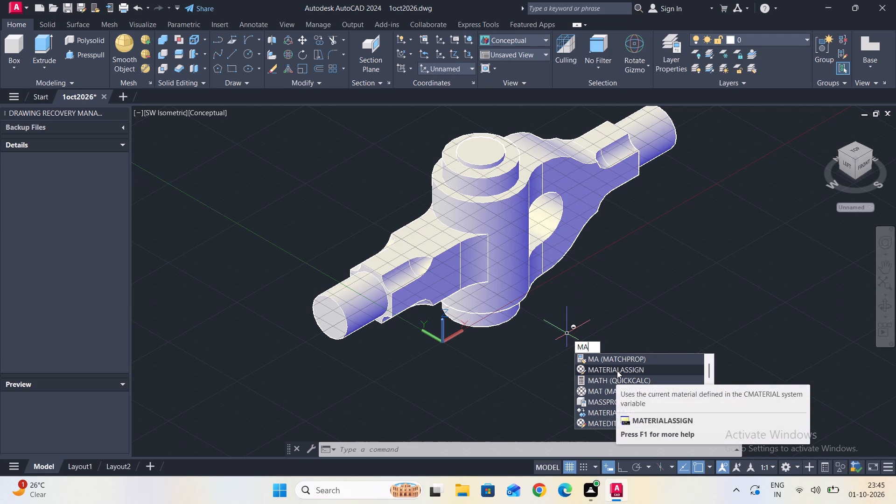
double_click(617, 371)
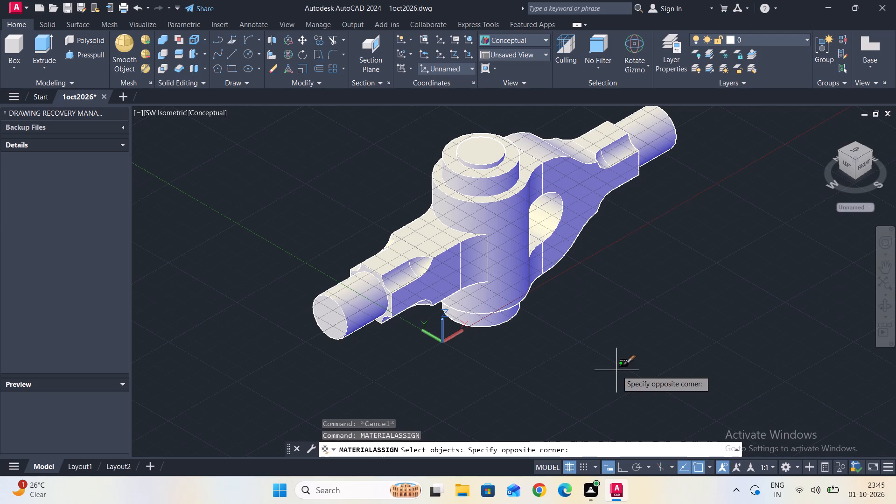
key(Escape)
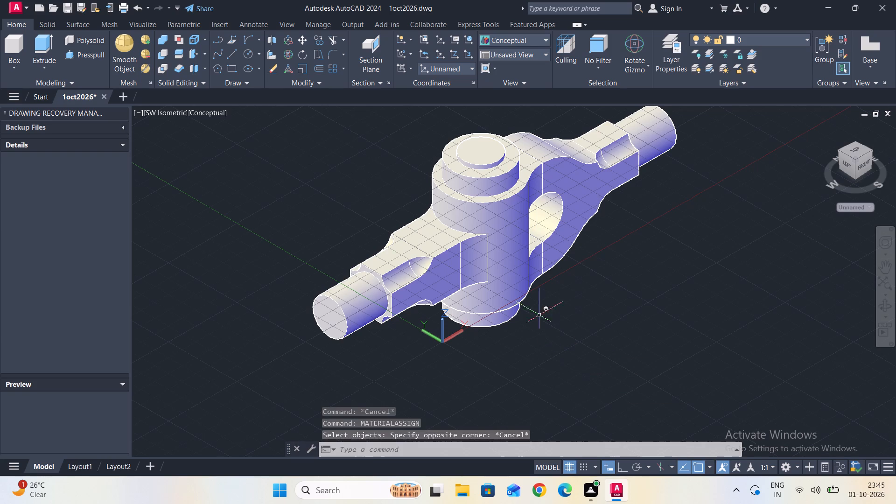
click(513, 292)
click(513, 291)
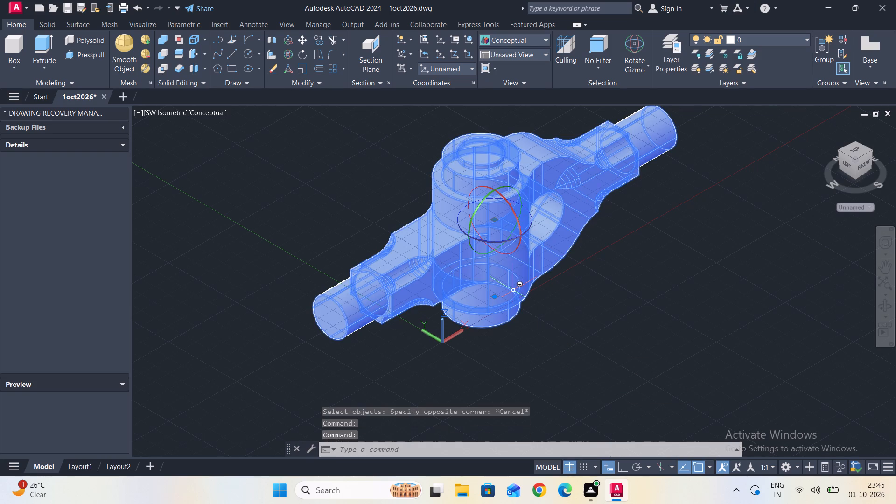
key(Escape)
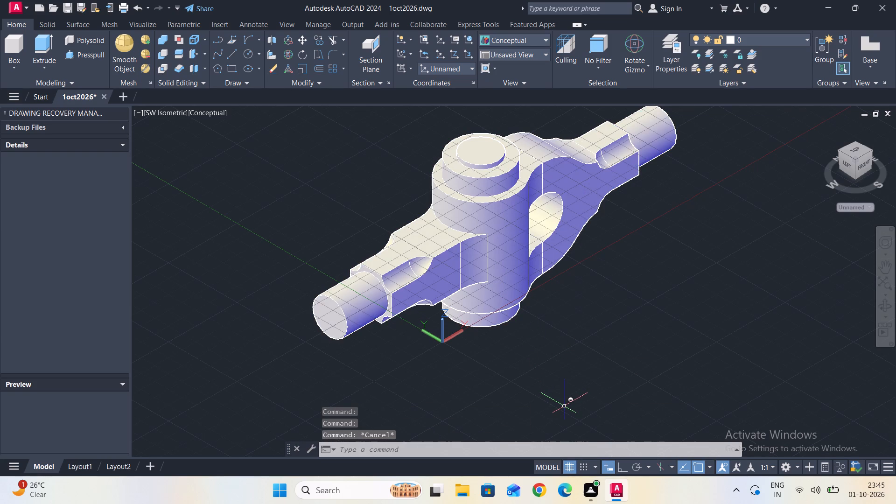
Assign the current material to the 3D solid with the MATERIALASSIGN command.
key(m)
text(ateri)
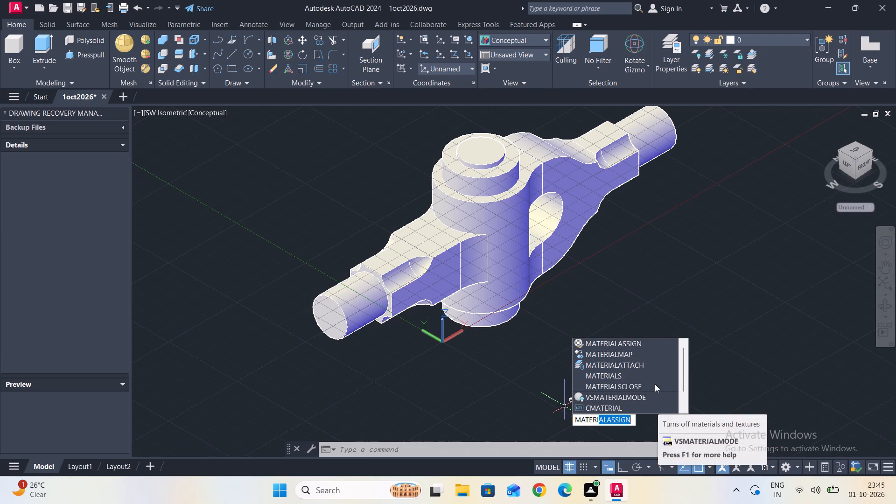
click(630, 347)
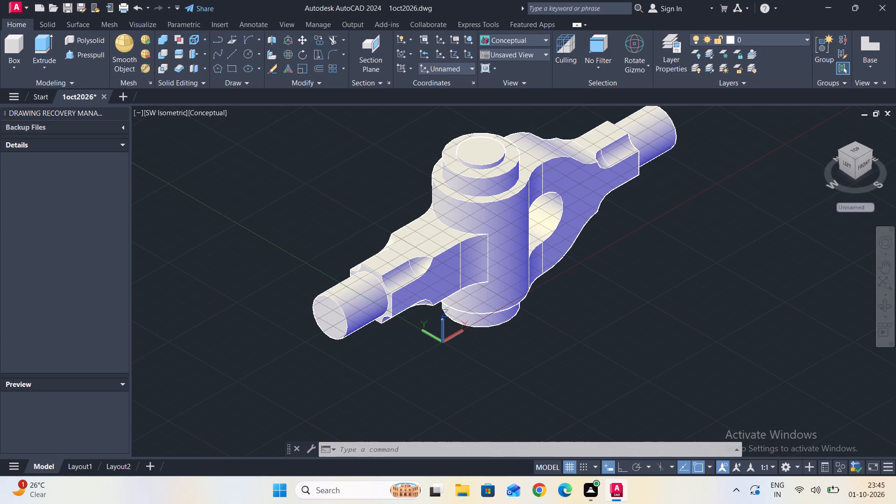
click(490, 260)
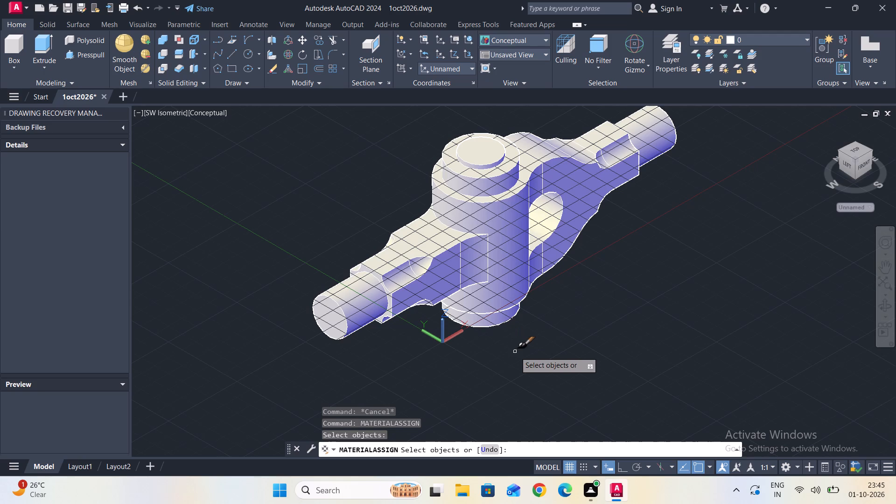
click(498, 268)
key(Return)
Repeat MATERIALASSIGN on the whole part, enclosing it with a window lasso from a front-right view.
key(Return)
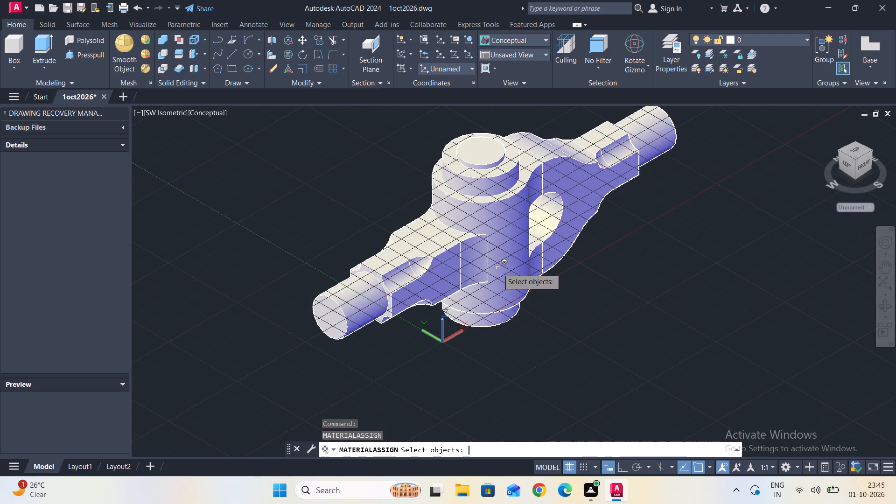
scroll(494, 280, down, 2)
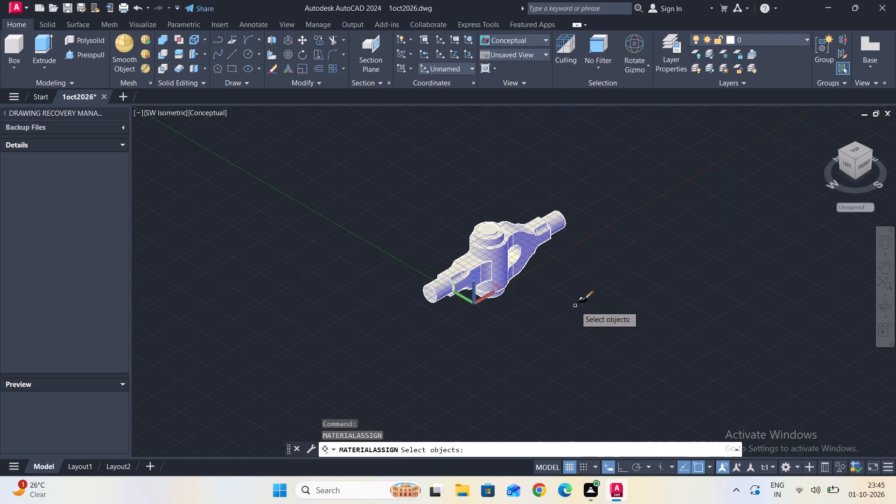
shift+middle_drag(562, 334, 514, 266)
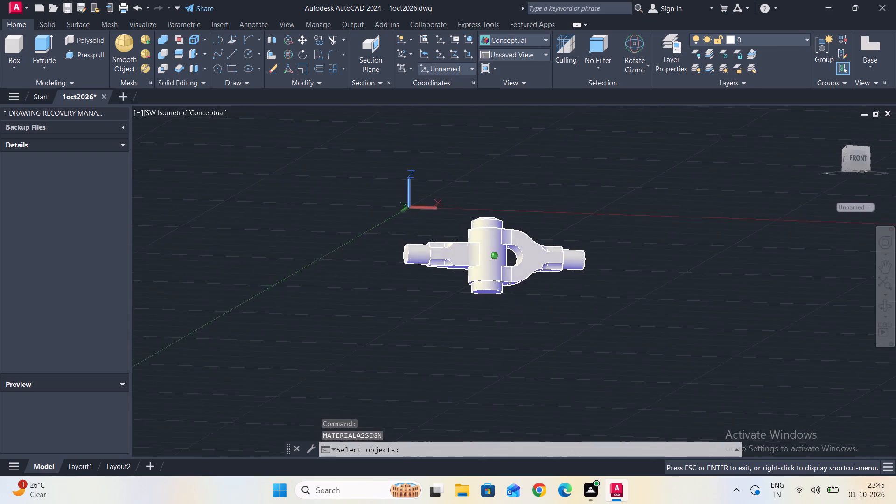
shift+middle_drag(514, 266, 492, 272)
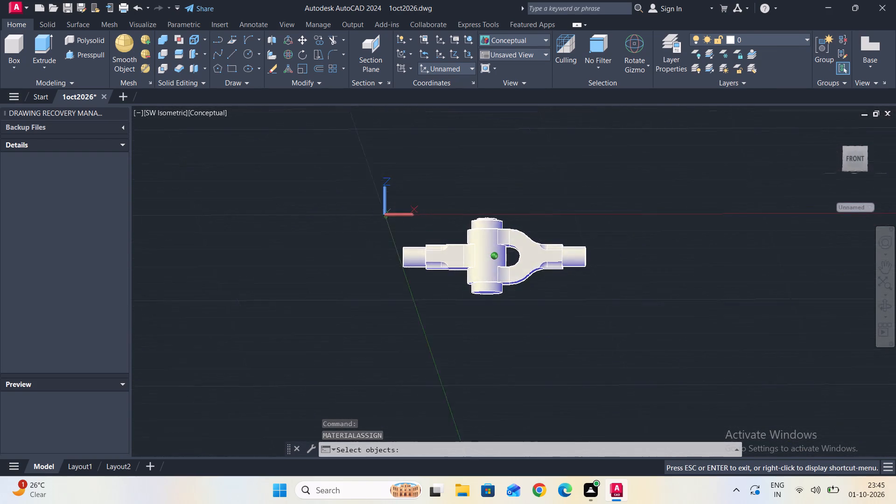
shift+middle_drag(492, 272, 555, 361)
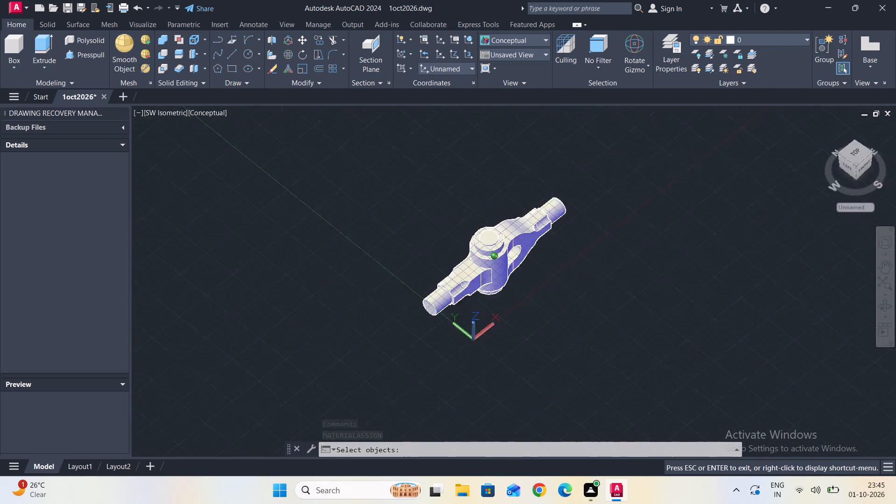
shift+middle_drag(555, 361, 435, 315)
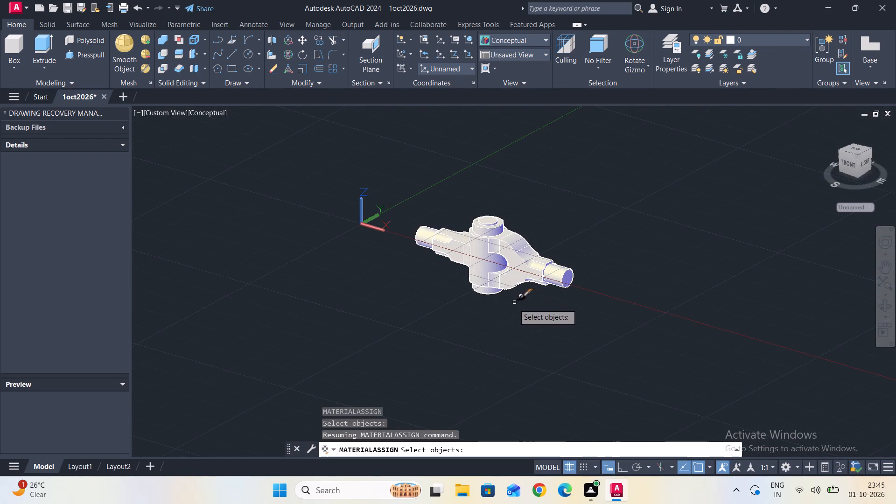
drag(402, 195, 579, 241)
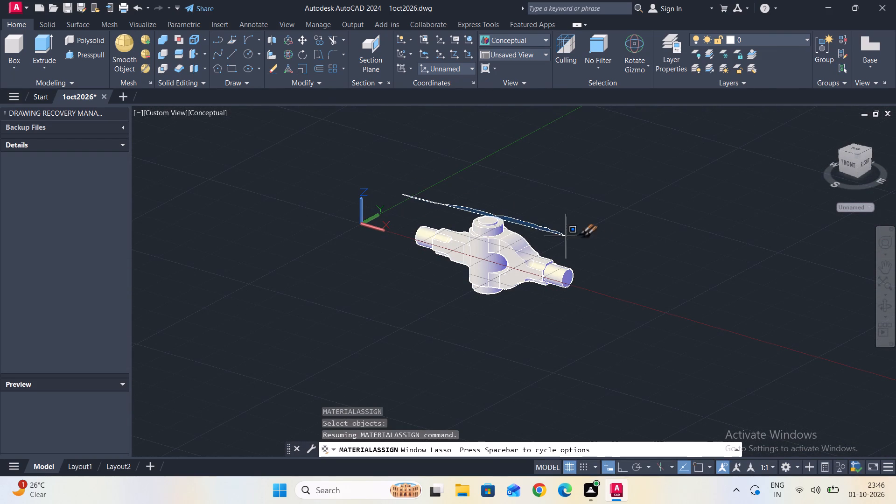
drag(579, 241, 403, 315)
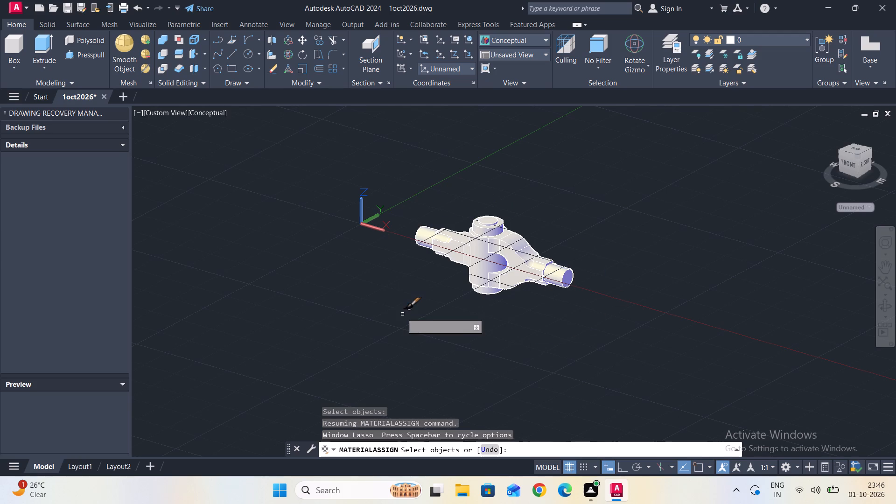
key(Return)
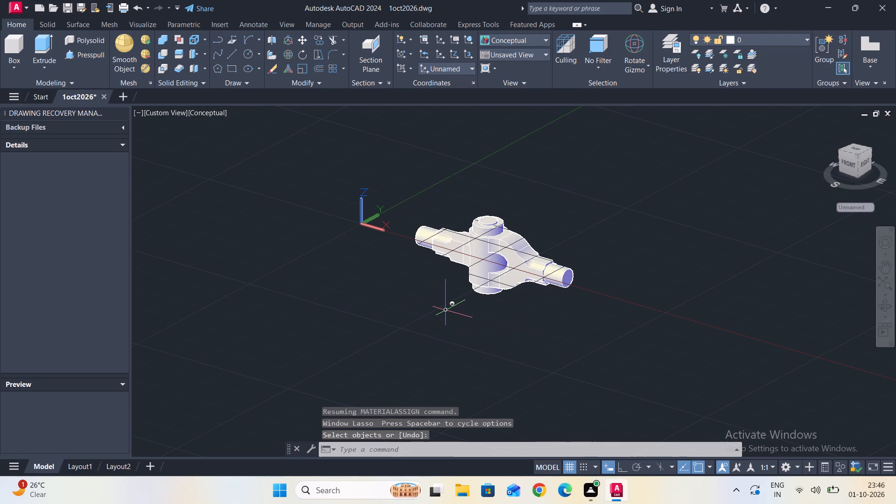
key(Return)
key(Return)
scroll(481, 277, up, 2)
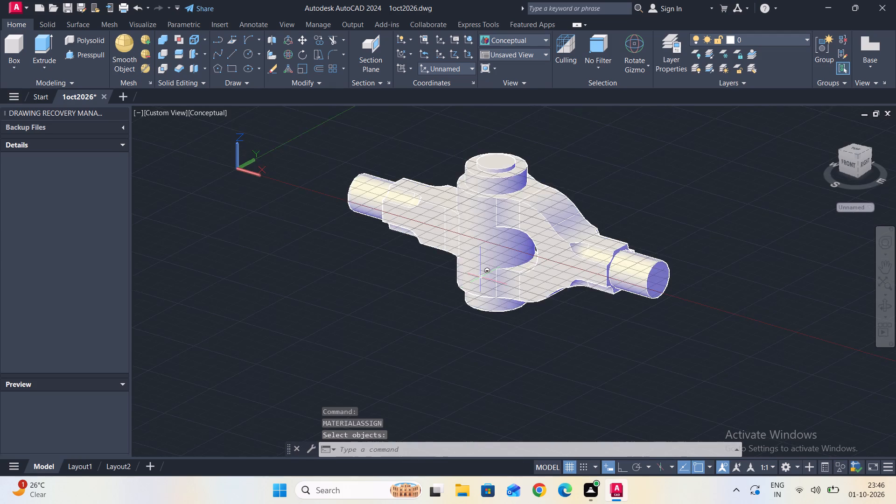
scroll(483, 279, down, 3)
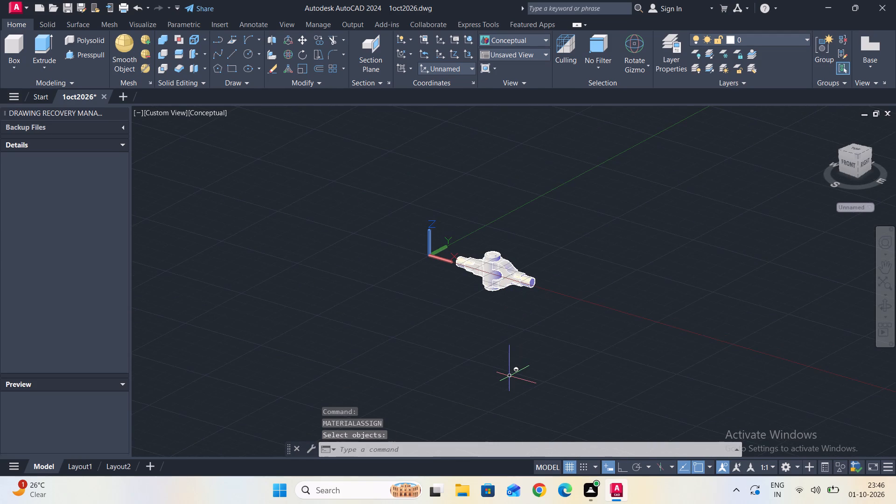
key(Escape)
key(Escape)
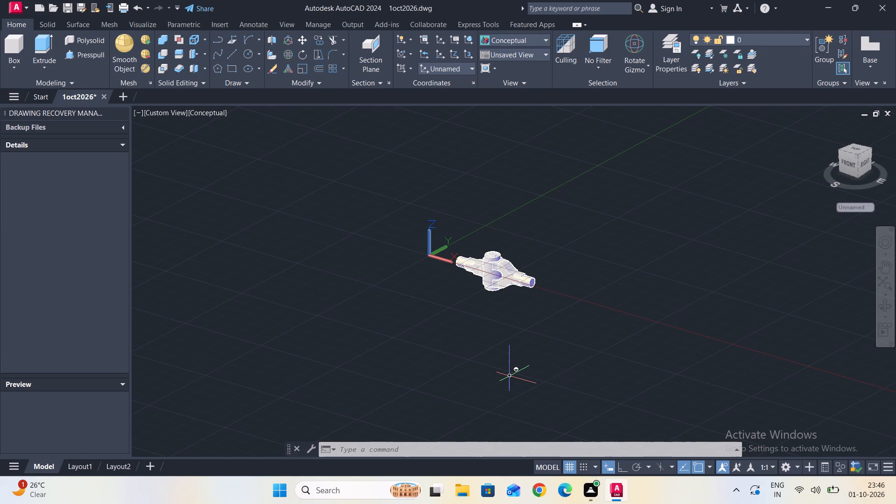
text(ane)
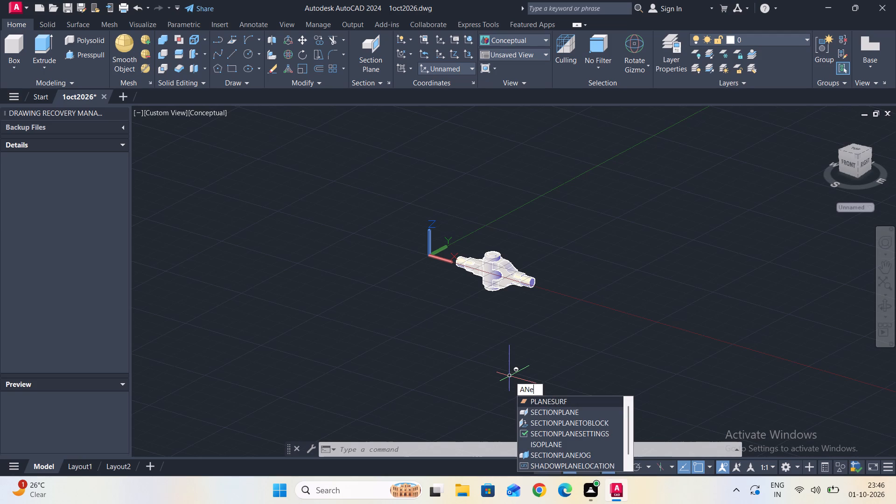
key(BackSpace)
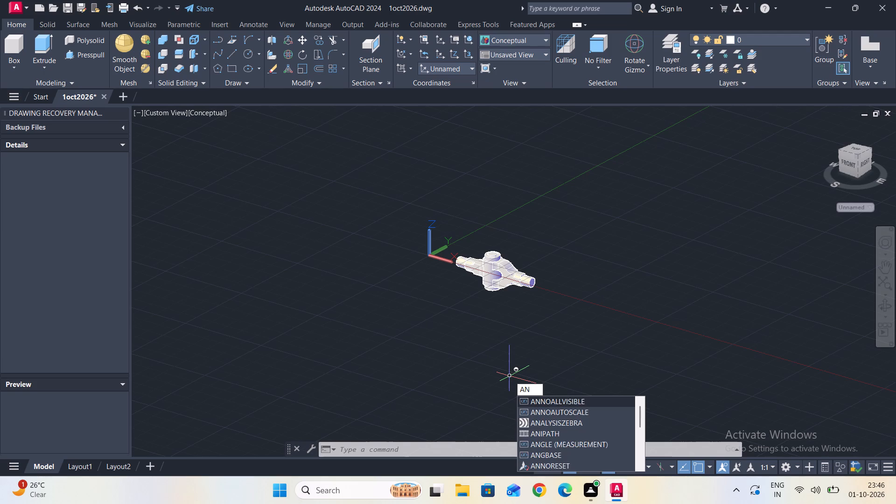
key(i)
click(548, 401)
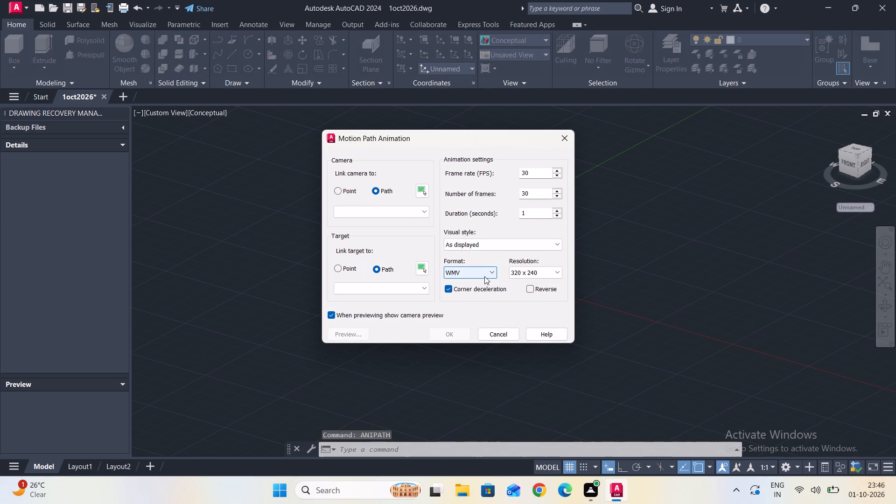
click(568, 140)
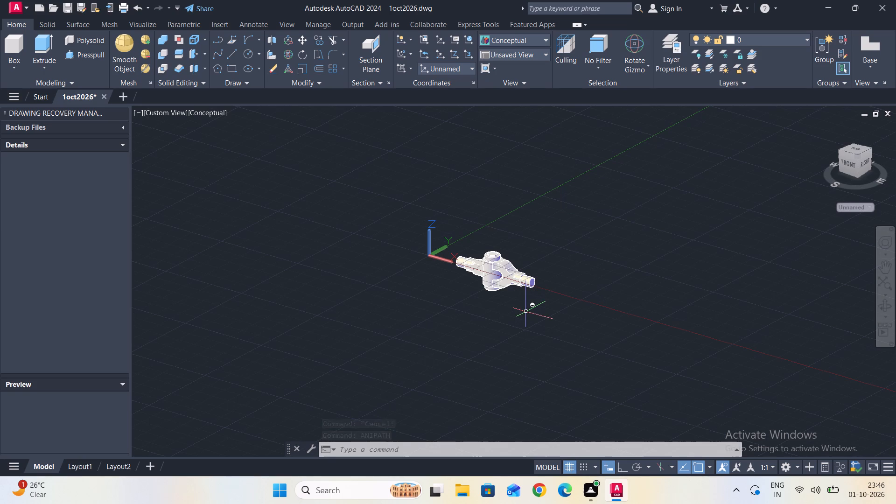
Open the Materials Browser and add the first "12i...ndy" masonry brick material from the Autodesk Library to the document materials.
text(mat)
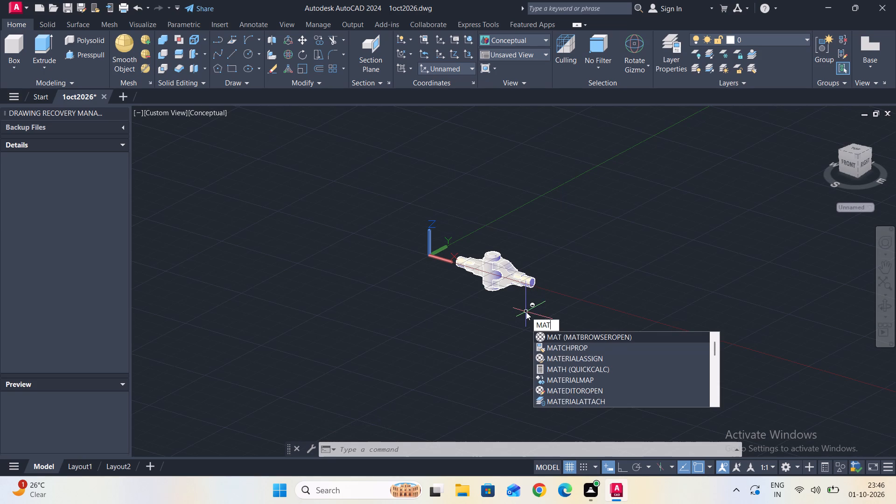
double_click(592, 340)
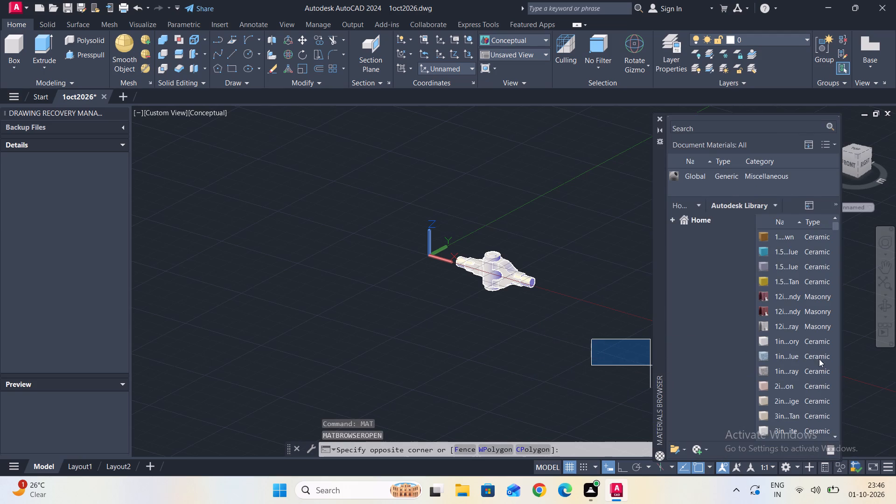
click(766, 296)
click(475, 258)
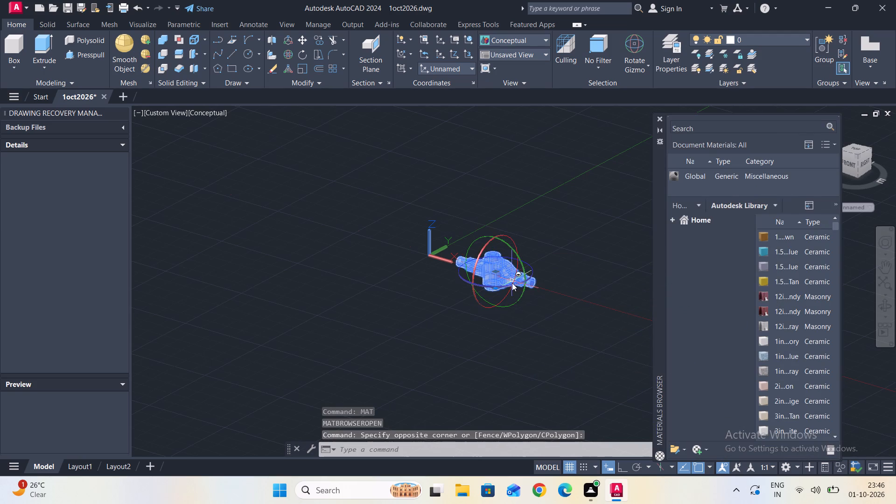
key(Escape)
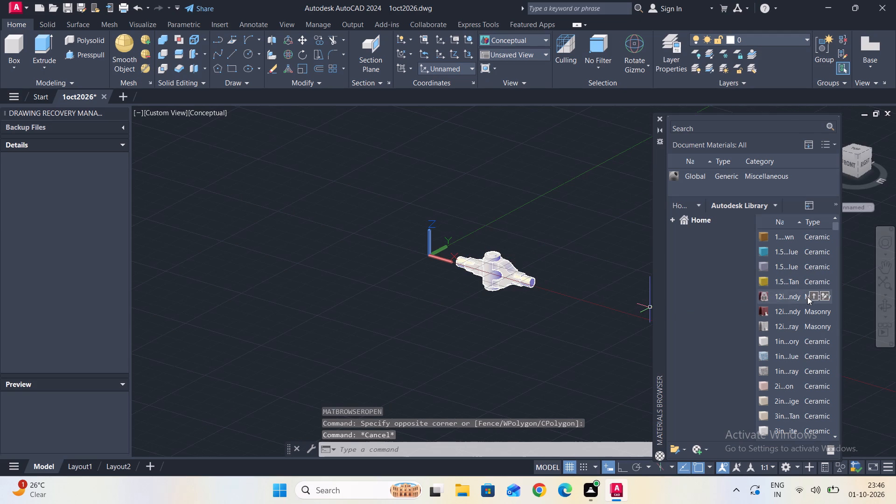
click(813, 297)
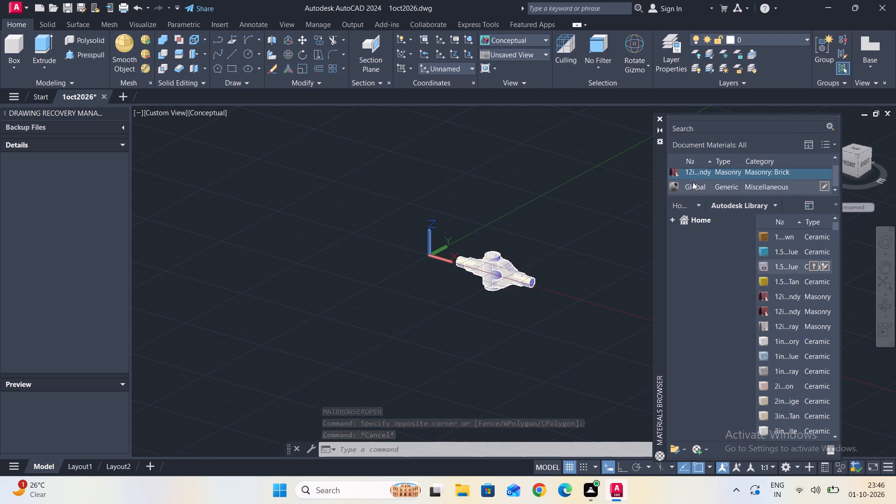
scroll(713, 195, up, 1)
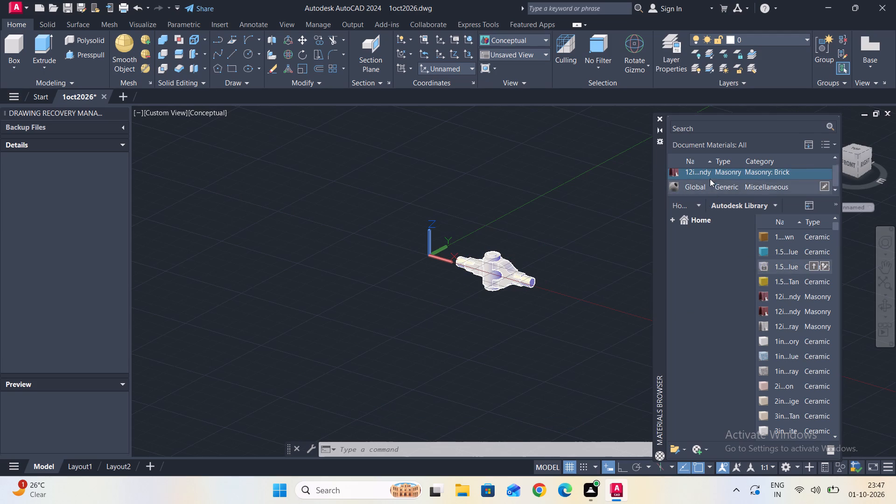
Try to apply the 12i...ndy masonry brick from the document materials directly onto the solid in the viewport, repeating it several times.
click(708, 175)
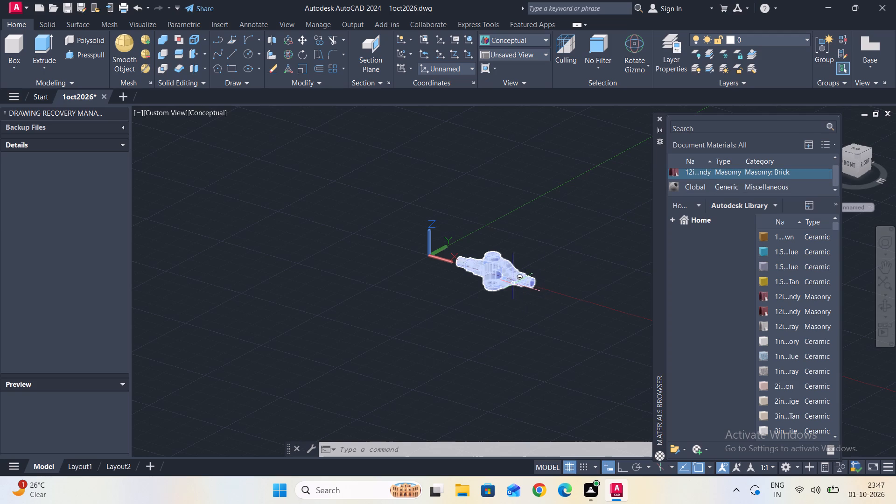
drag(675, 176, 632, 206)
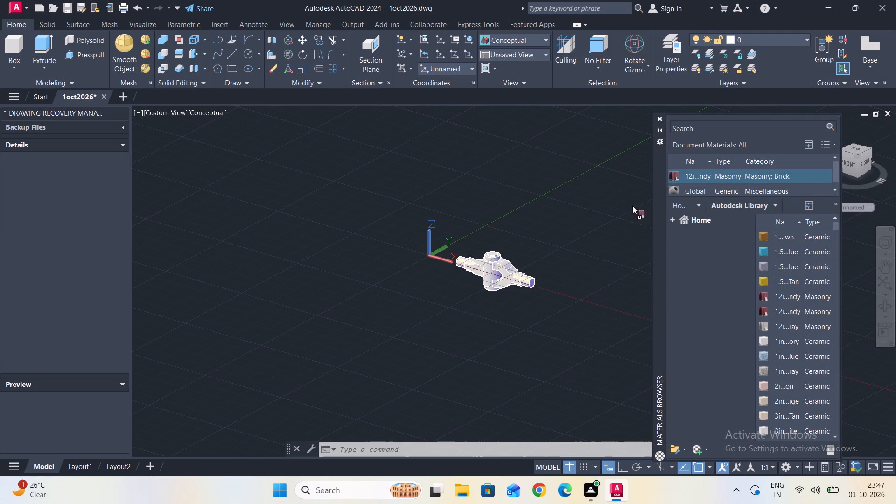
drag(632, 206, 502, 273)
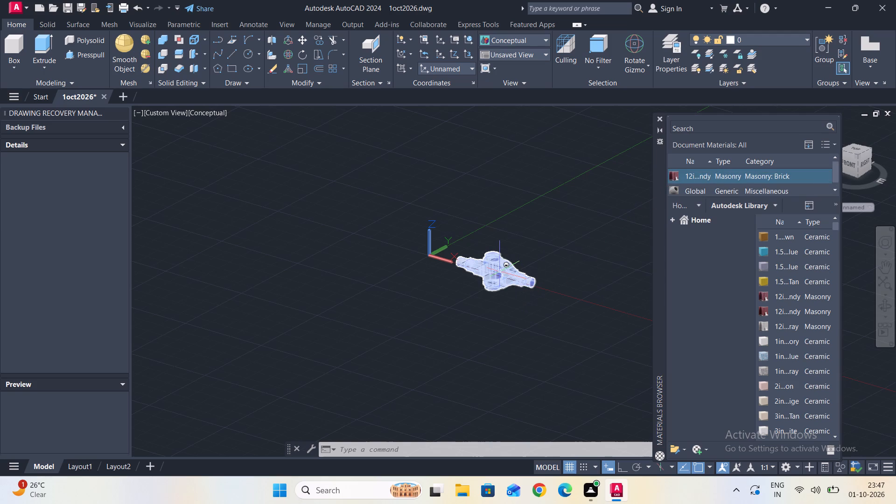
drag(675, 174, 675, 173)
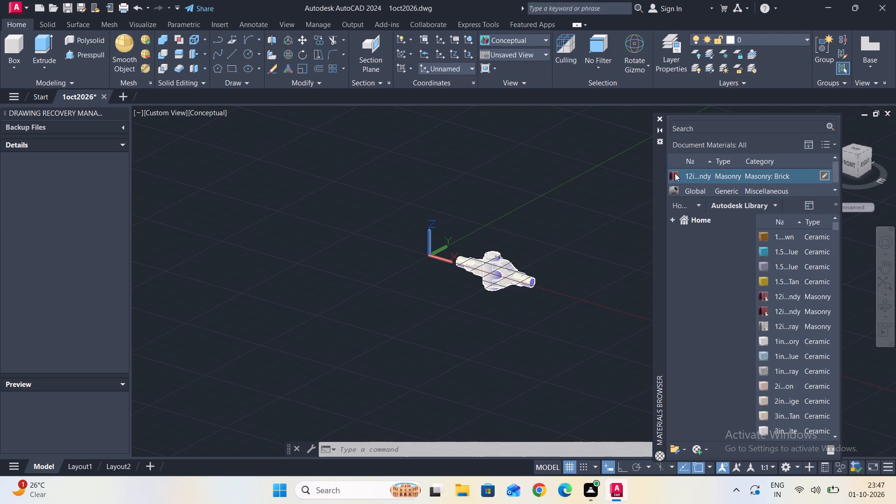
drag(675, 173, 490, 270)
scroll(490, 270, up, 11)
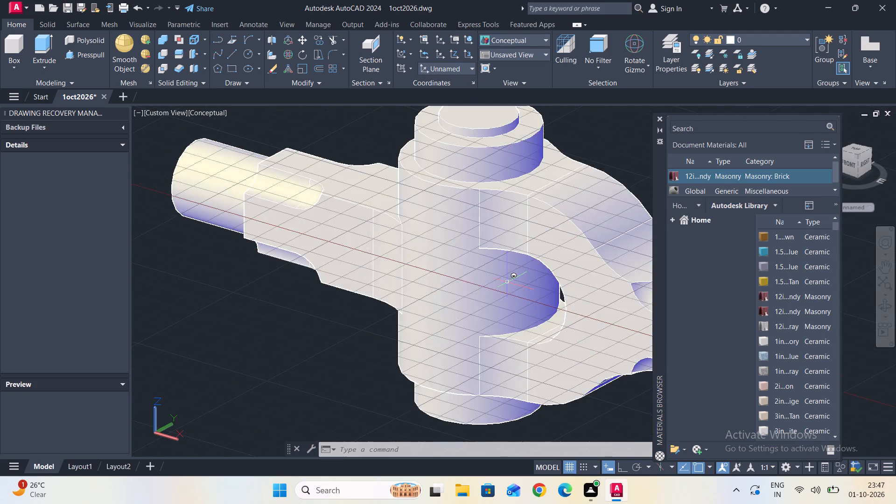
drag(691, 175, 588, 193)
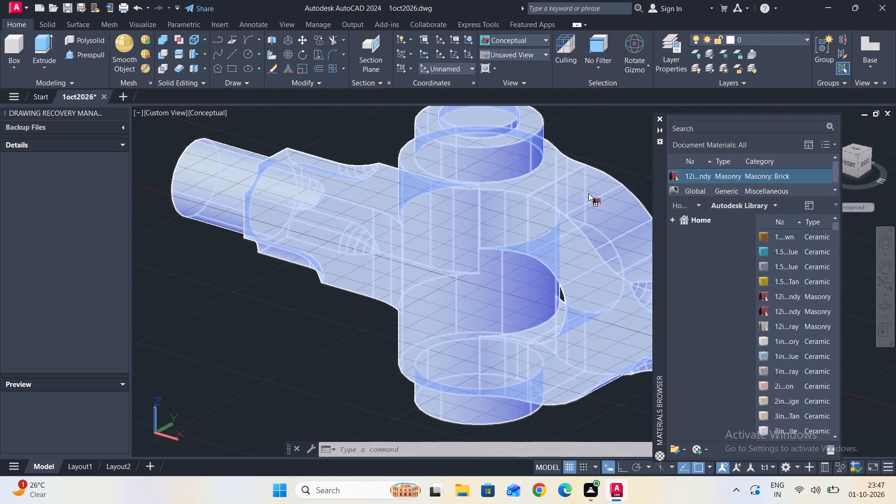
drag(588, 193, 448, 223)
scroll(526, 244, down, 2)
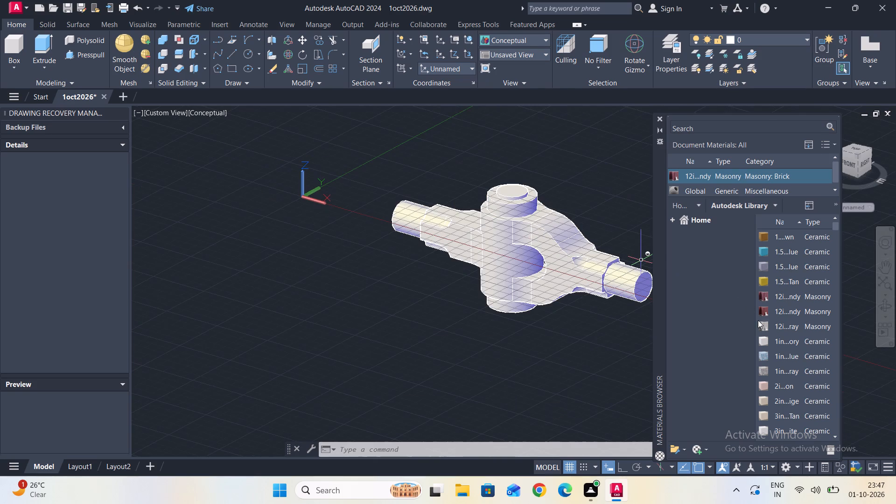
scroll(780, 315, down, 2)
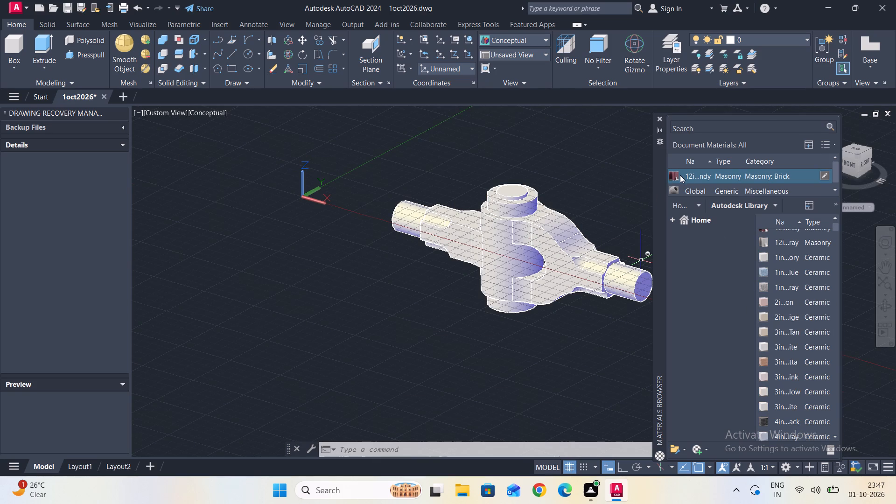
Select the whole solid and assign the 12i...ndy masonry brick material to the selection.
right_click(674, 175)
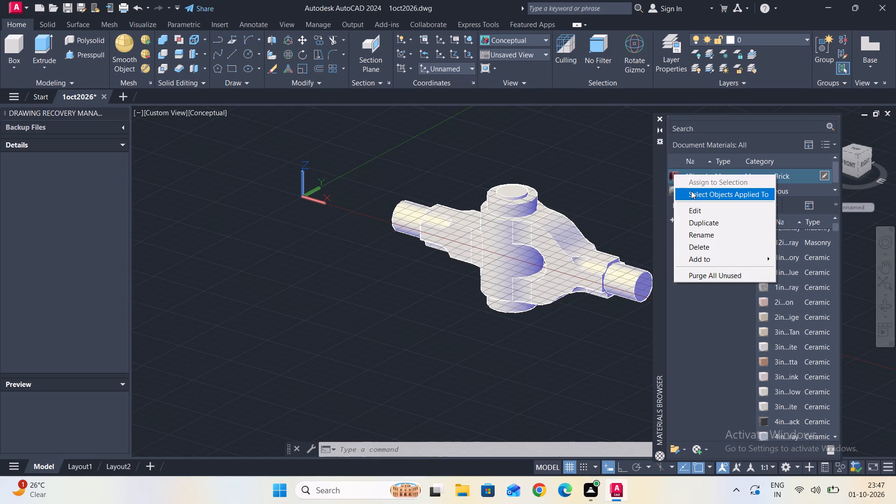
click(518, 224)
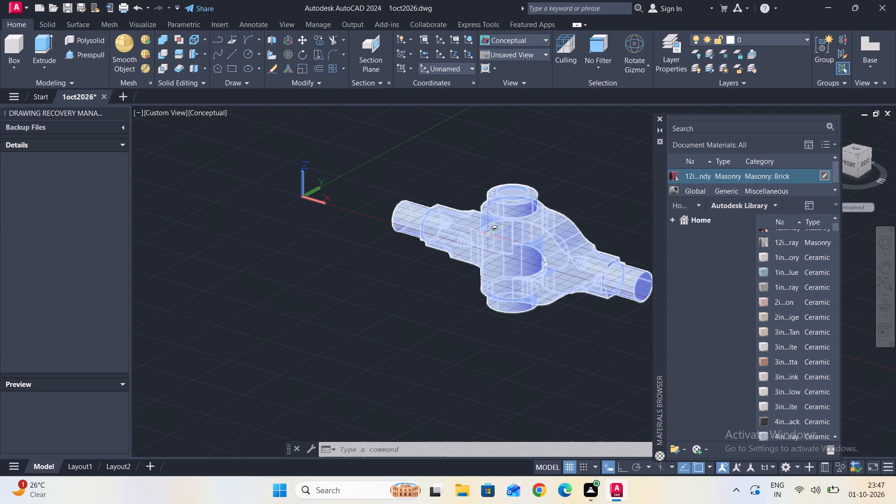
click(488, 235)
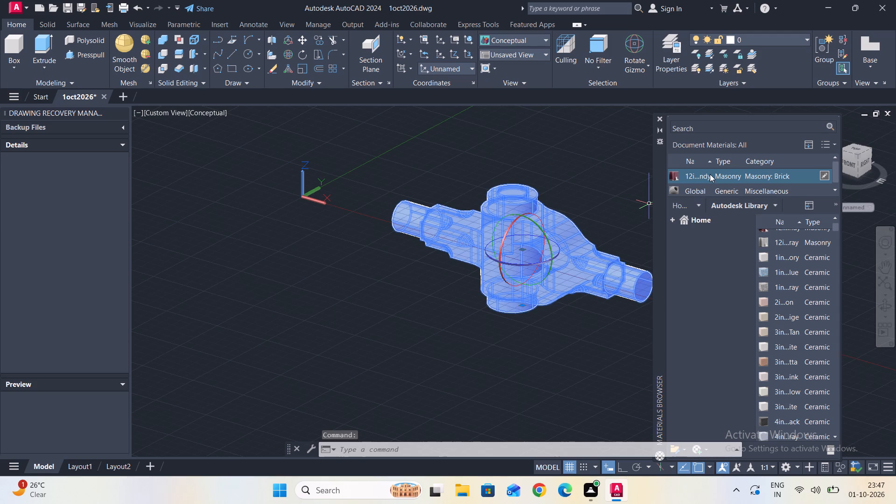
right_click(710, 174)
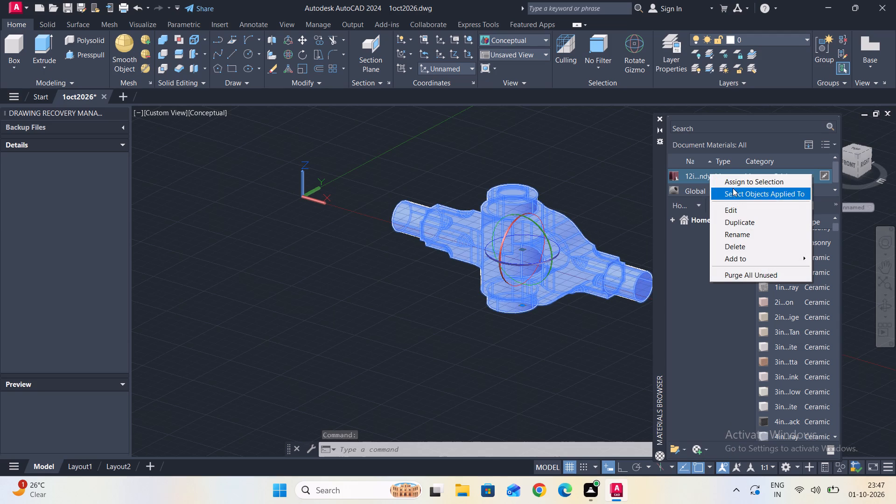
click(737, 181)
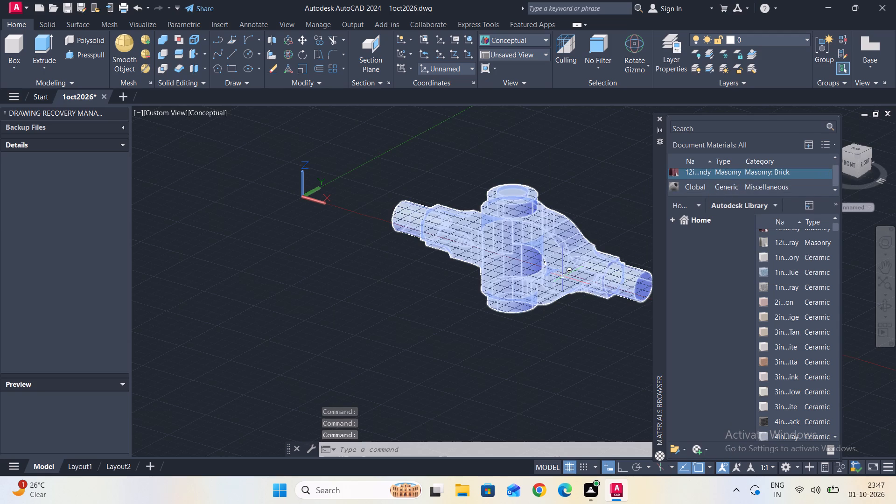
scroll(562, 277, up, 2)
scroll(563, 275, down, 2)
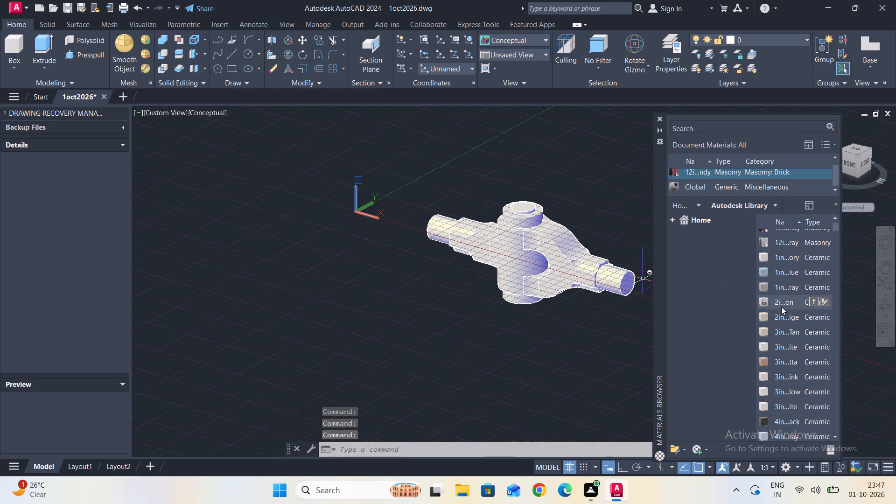
Add the Anodized - Red metal from the Autodesk Library to the document materials.
scroll(783, 307, down, 11)
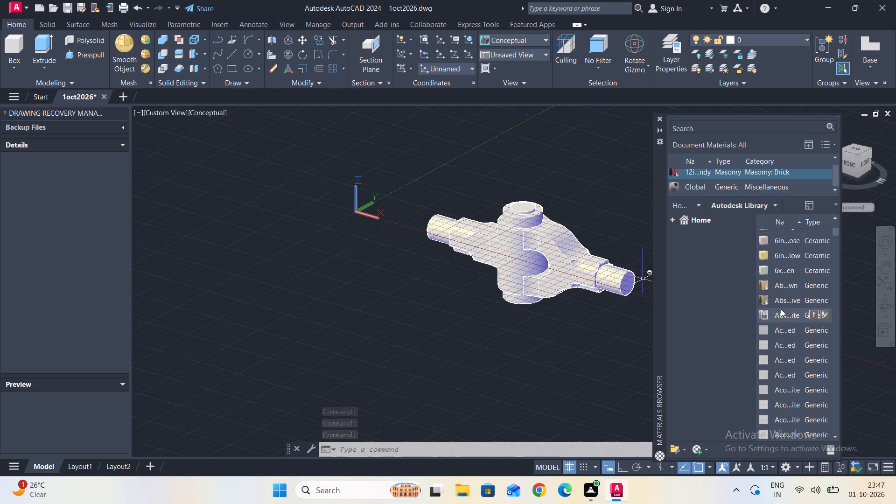
scroll(781, 309, down, 7)
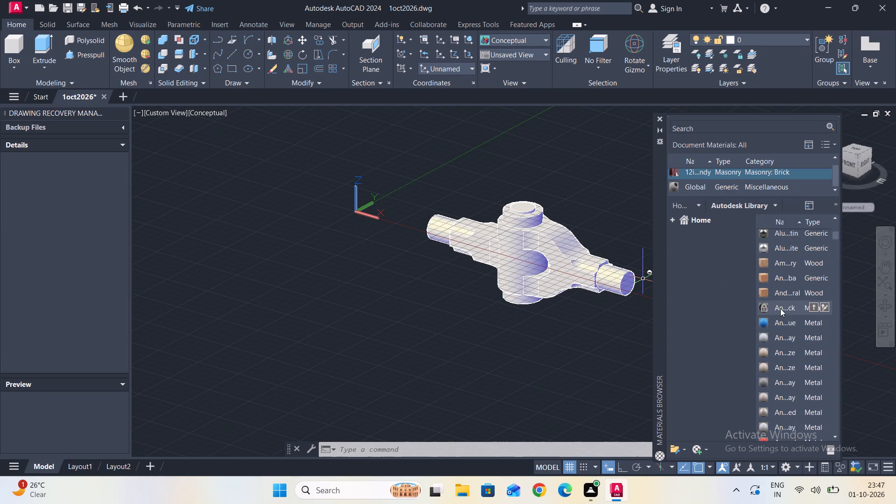
scroll(780, 308, down, 4)
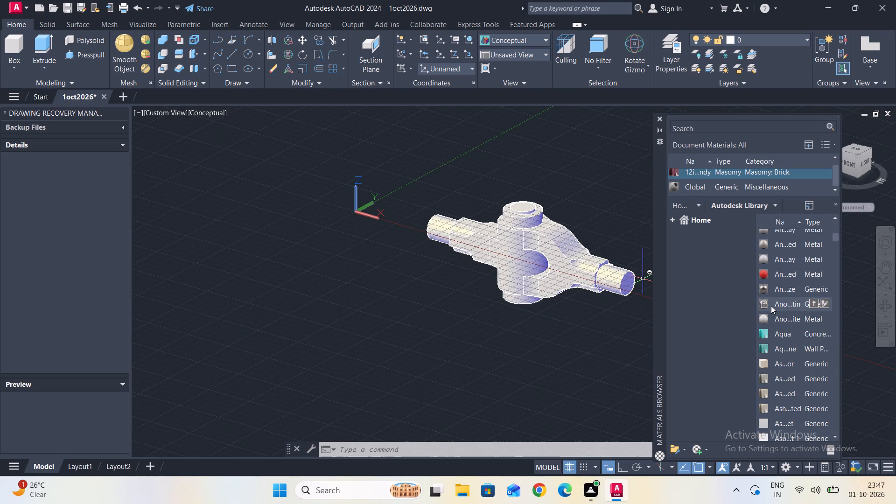
click(812, 273)
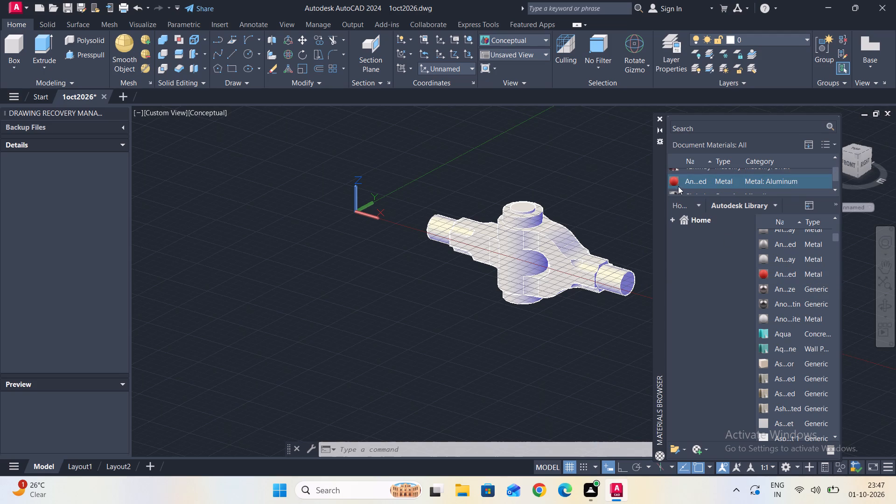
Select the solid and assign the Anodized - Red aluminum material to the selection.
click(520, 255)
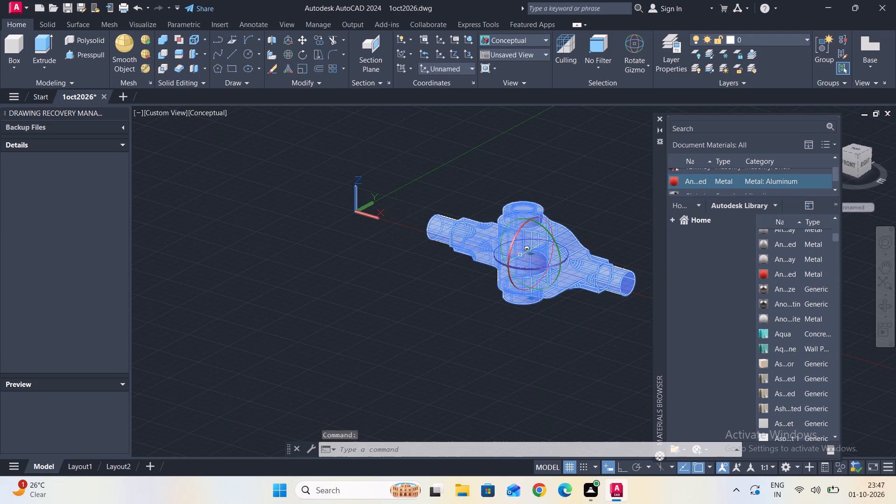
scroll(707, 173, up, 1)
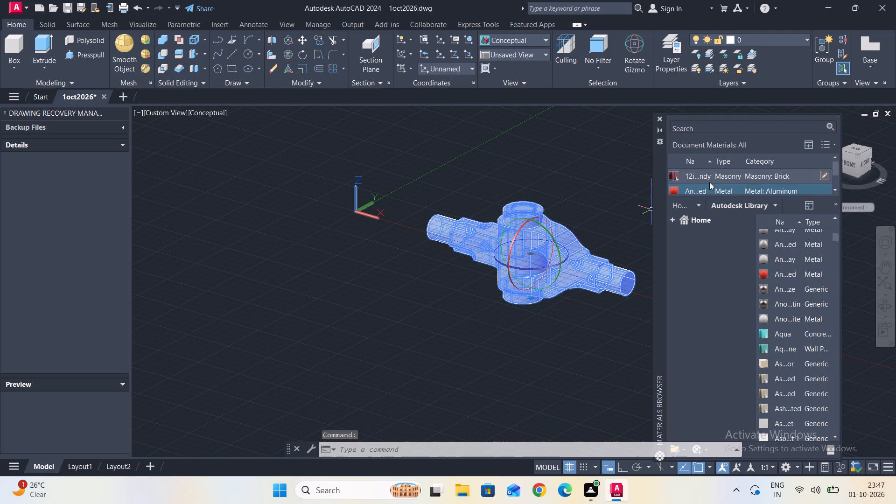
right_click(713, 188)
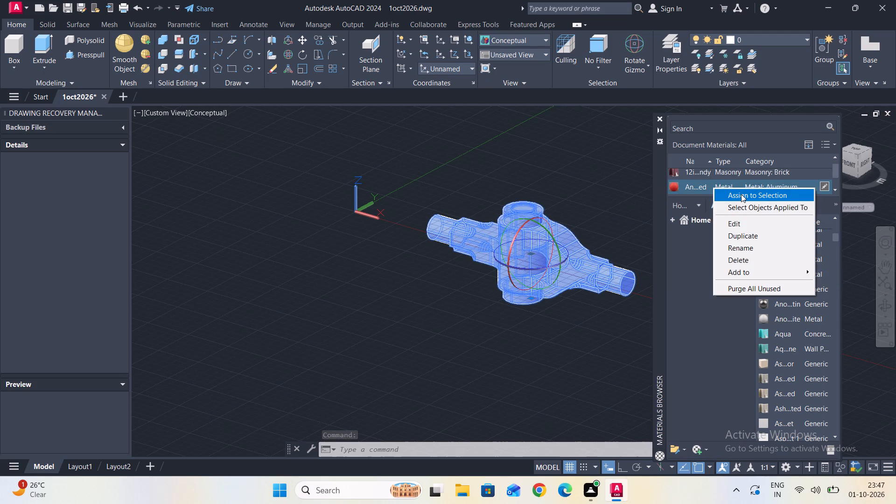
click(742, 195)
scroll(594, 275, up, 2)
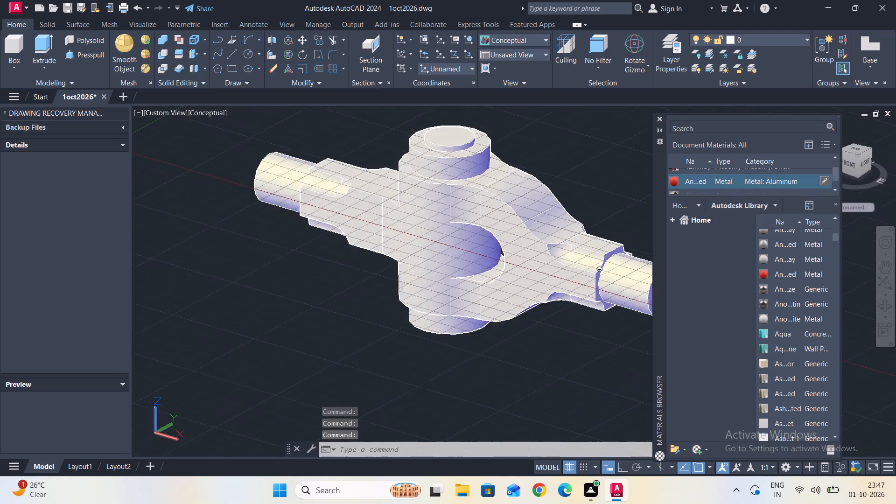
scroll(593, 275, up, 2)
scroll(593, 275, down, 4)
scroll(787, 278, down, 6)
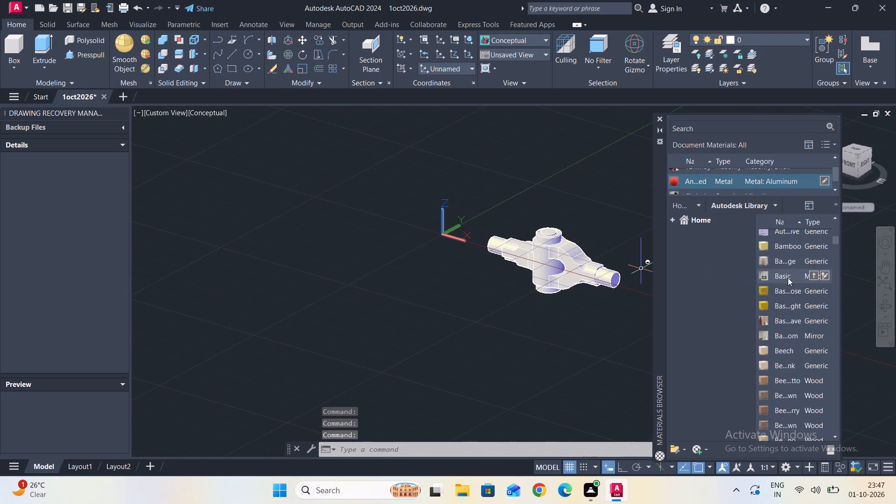
Add the red Ber...n 3 carpet flooring material from the Autodesk Library to the document materials.
scroll(788, 278, down, 12)
scroll(785, 278, up, 3)
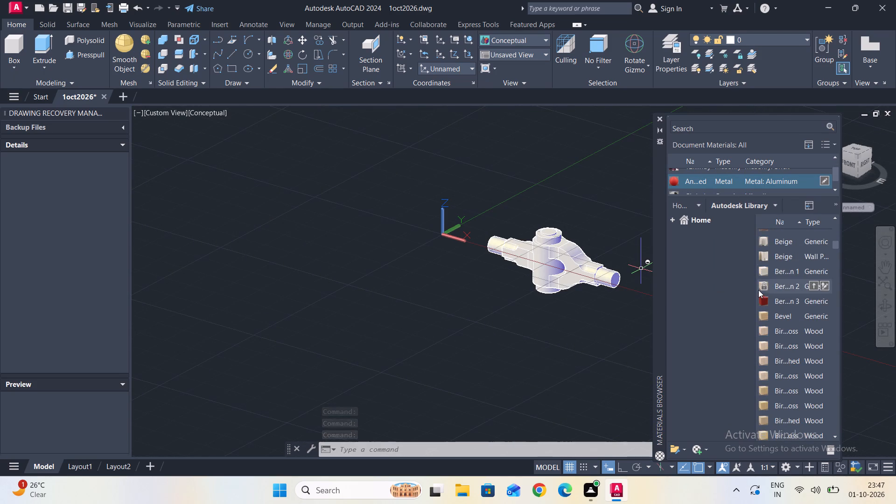
click(812, 297)
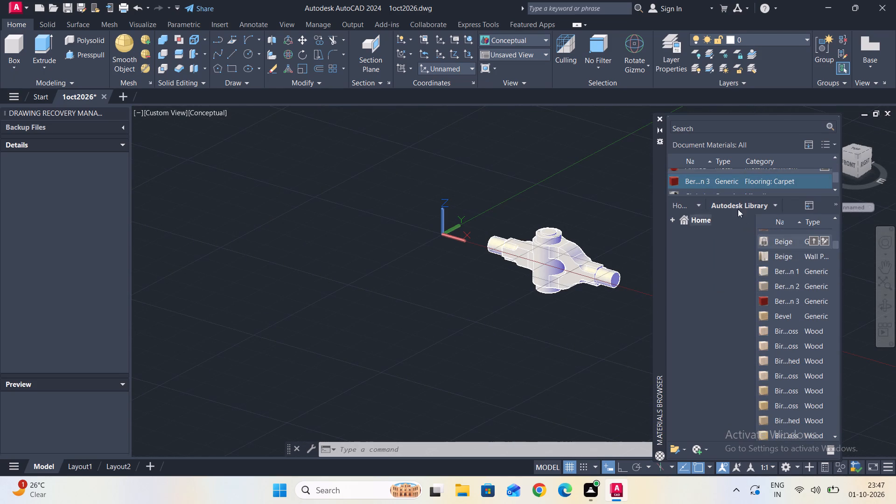
Select the solid and assign the Ber...n 3 carpet material to the selection.
right_click(714, 175)
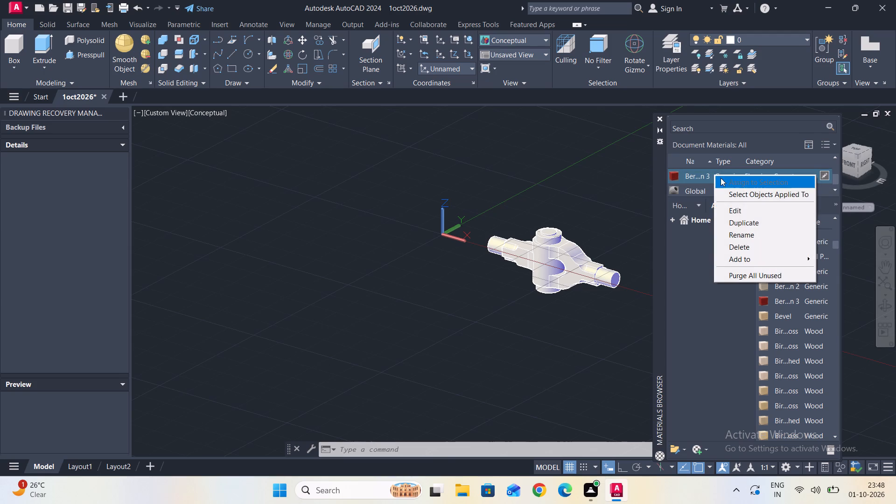
double_click(738, 182)
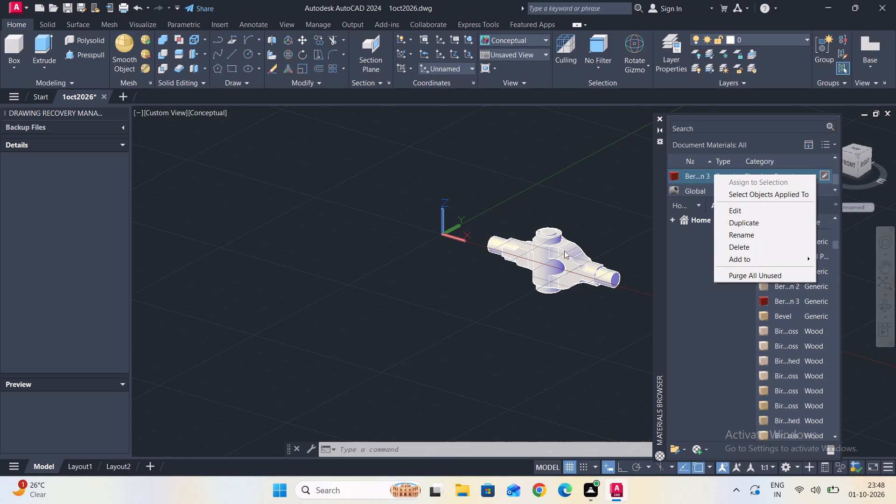
key(Escape)
click(555, 255)
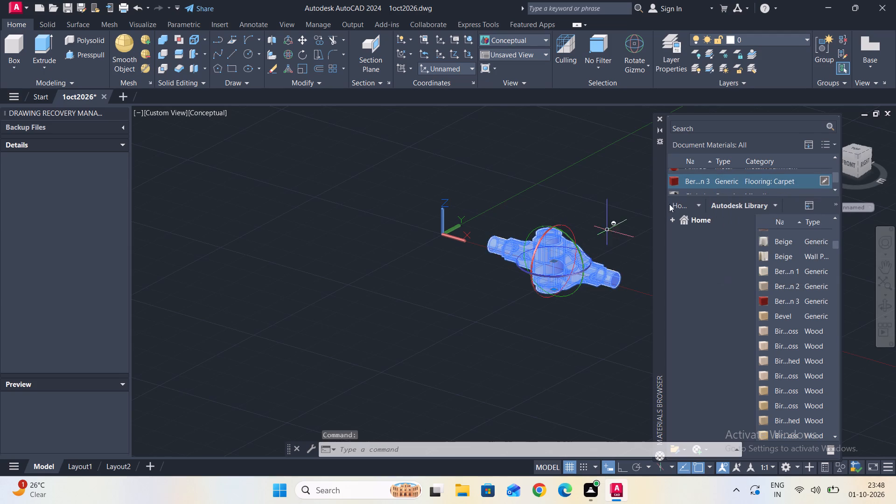
scroll(720, 187, down, 2)
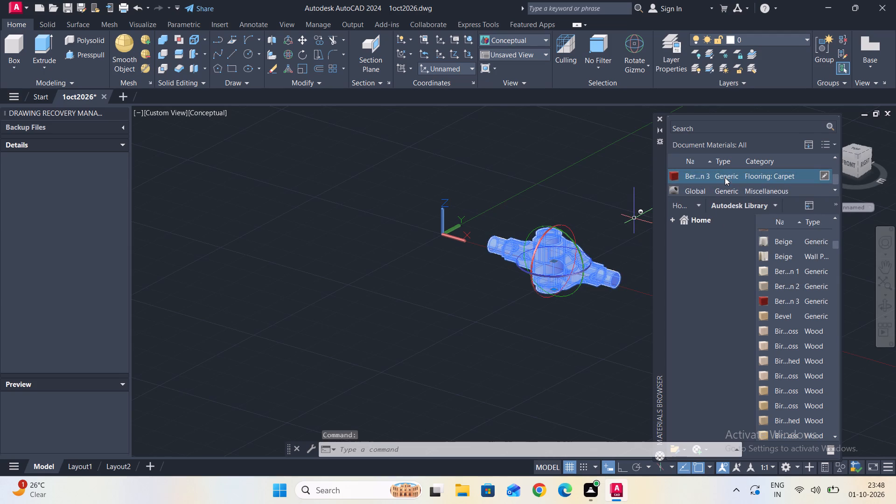
right_click(725, 177)
double_click(759, 185)
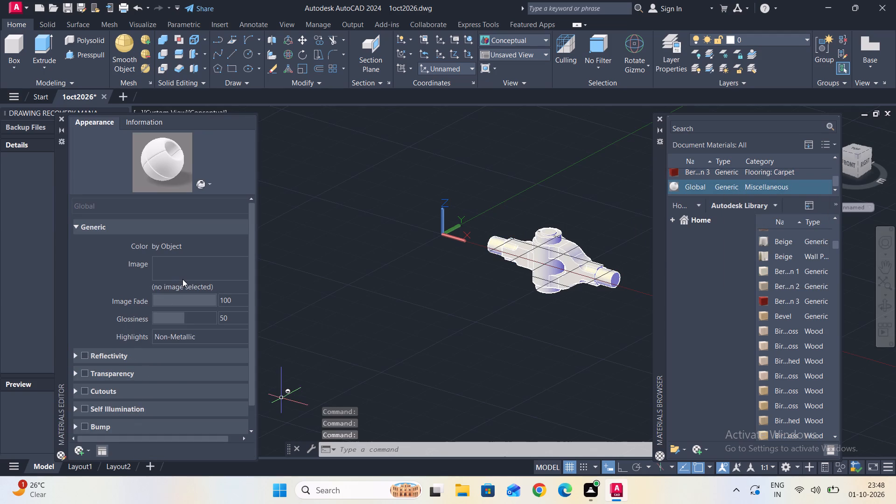
Lower the Global material's Image Fade to 97 in the Materials Editor and close the editor.
scroll(182, 279, down, 4)
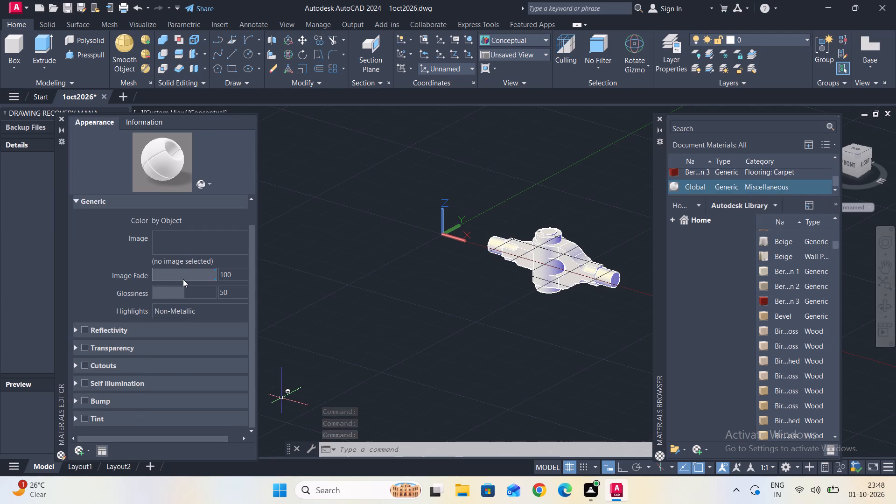
scroll(183, 279, up, 3)
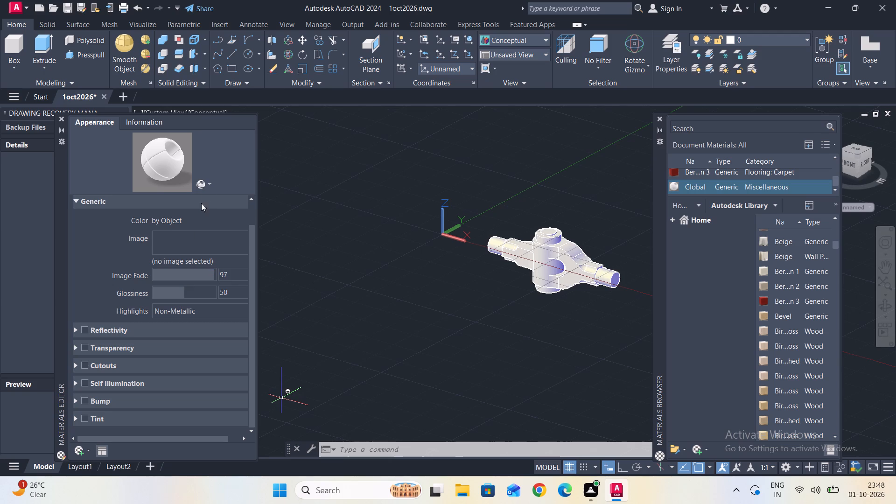
click(209, 189)
click(209, 189)
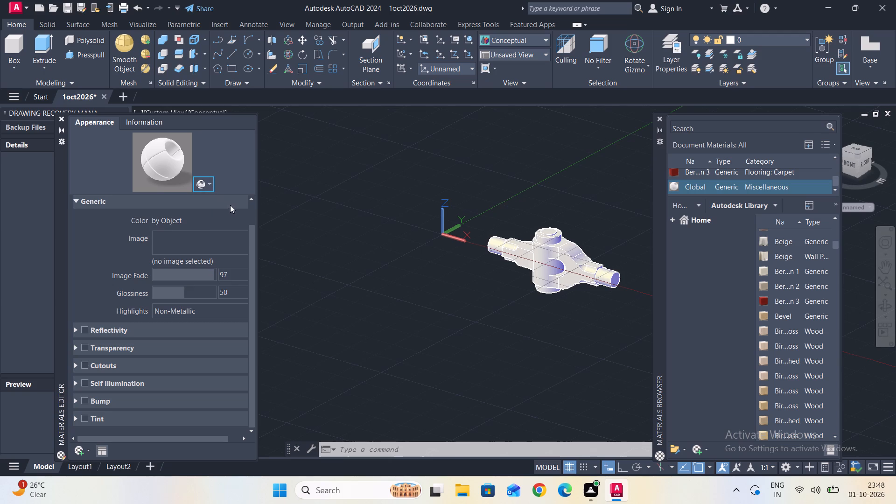
scroll(213, 258, down, 3)
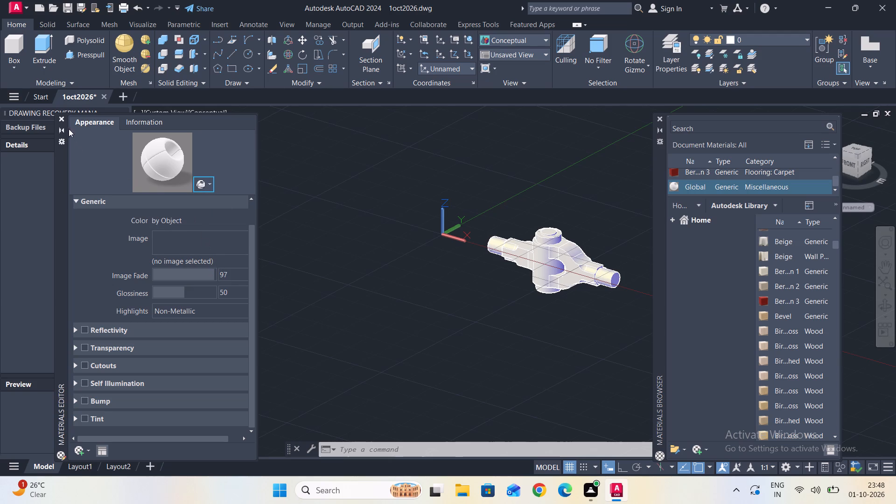
click(62, 120)
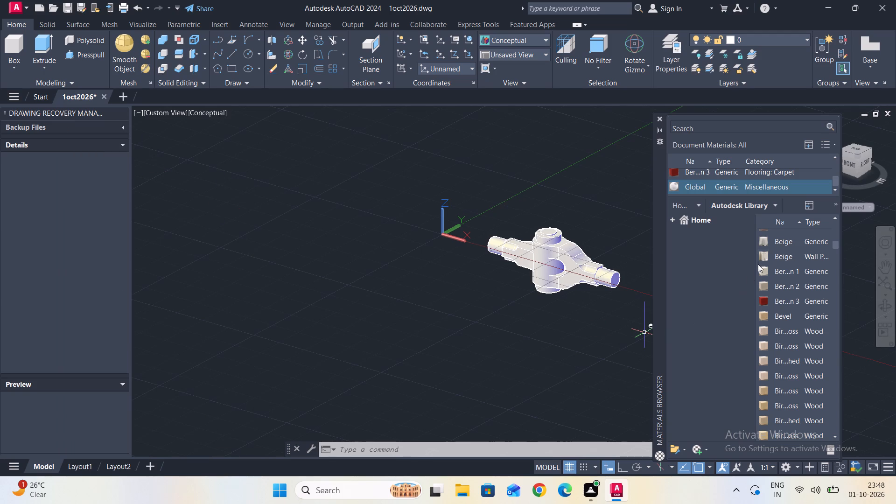
Look through the Autodesk Library materials and close the Materials Browser.
scroll(794, 311, down, 19)
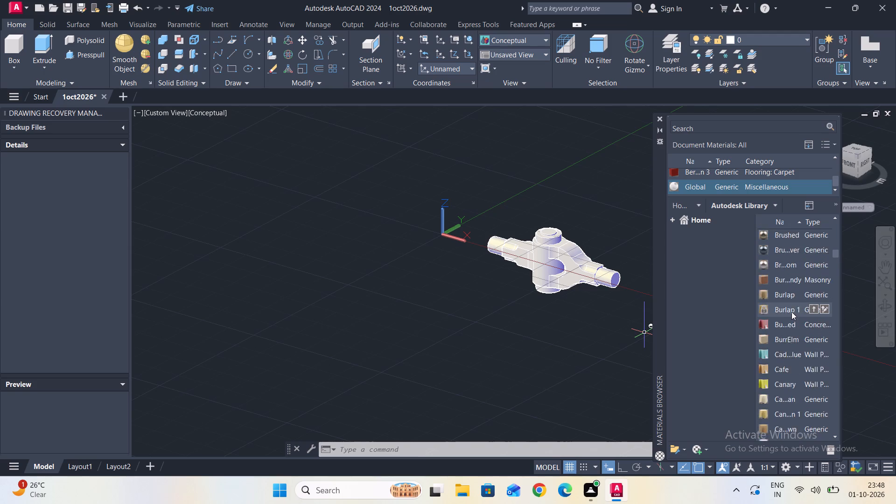
scroll(791, 312, down, 20)
scroll(791, 312, down, 4)
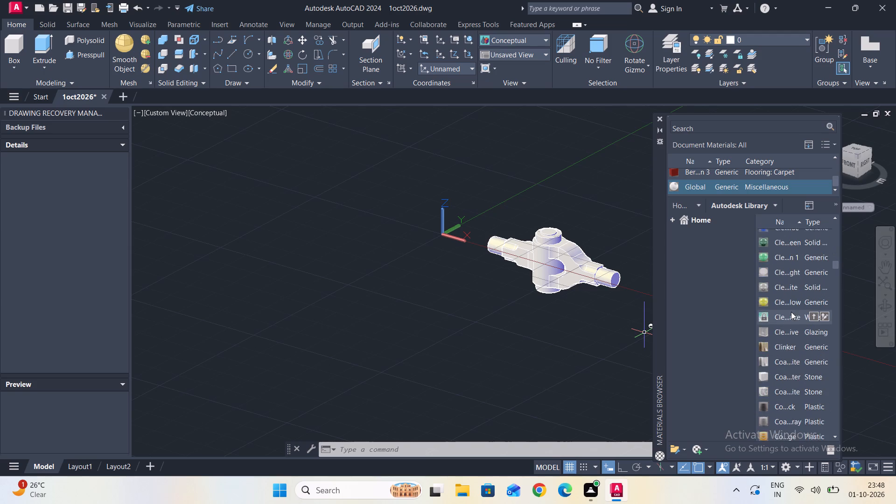
scroll(791, 312, down, 3)
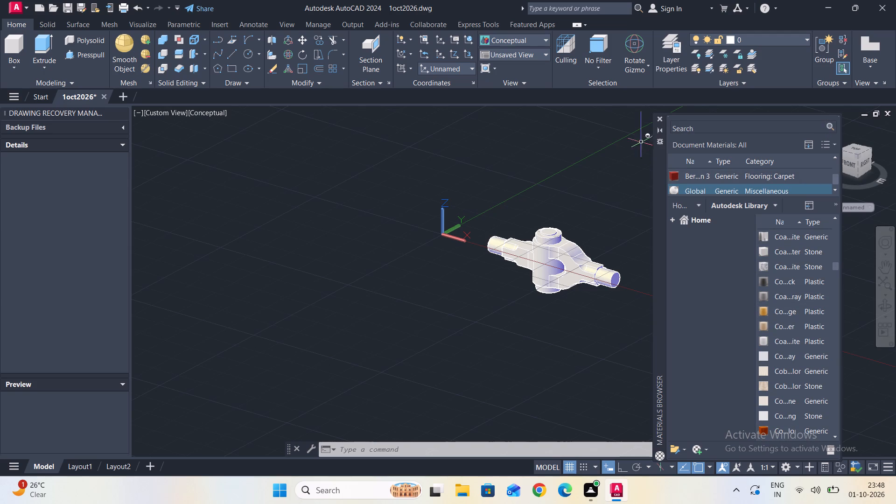
click(660, 118)
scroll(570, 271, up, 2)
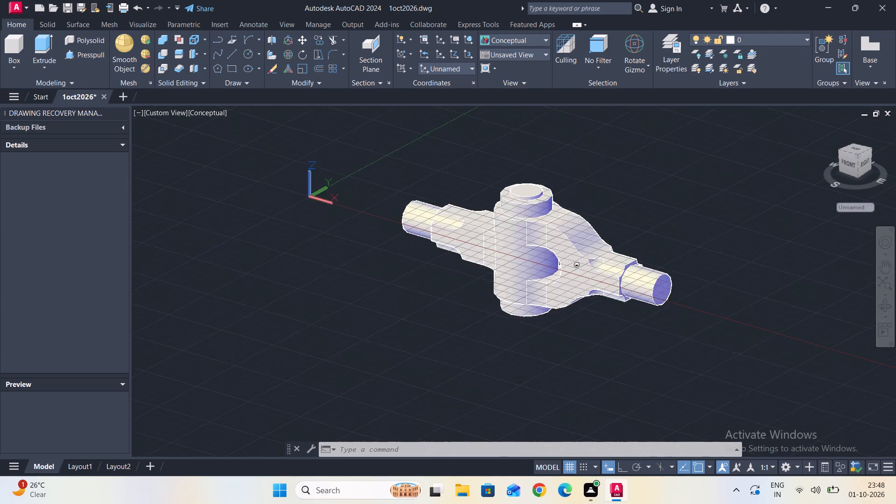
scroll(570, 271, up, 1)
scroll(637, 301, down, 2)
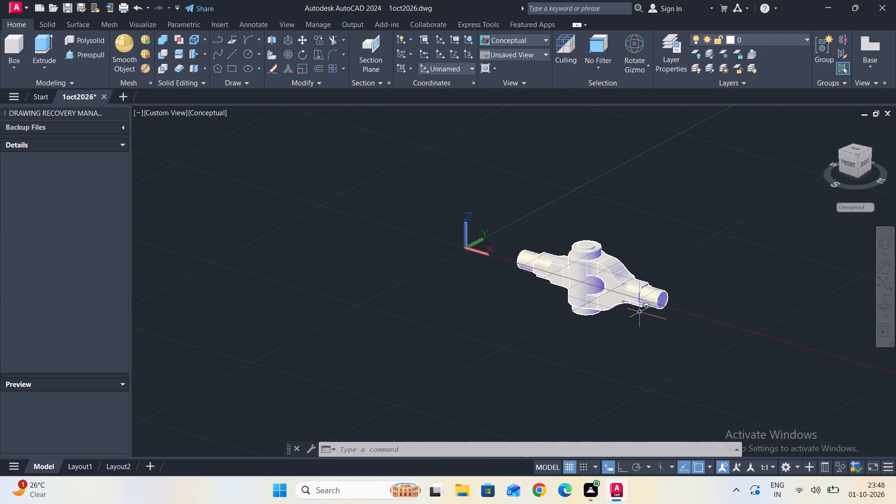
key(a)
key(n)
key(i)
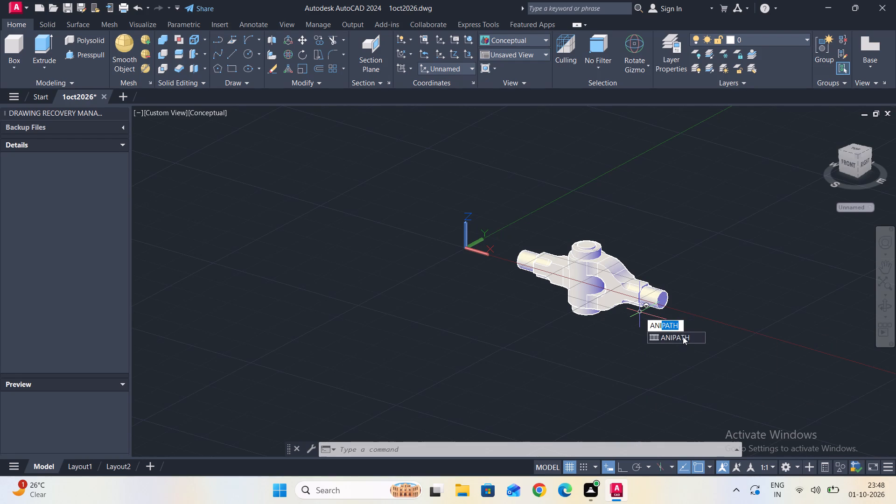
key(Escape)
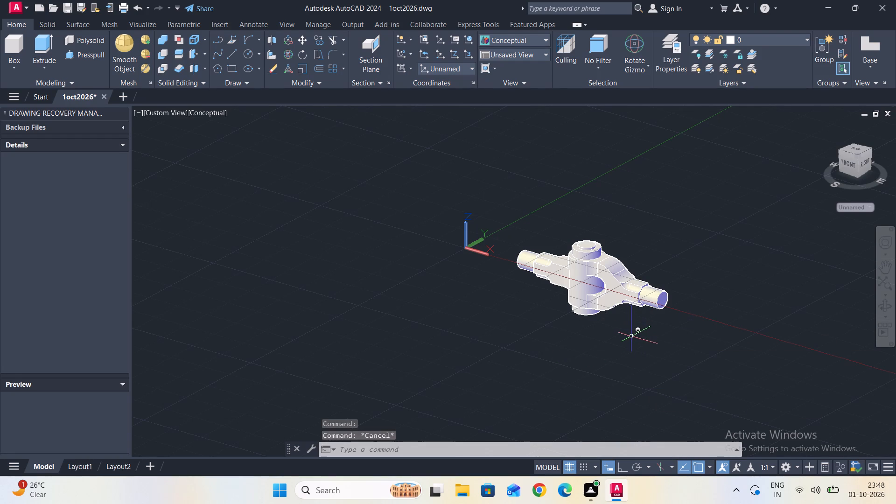
Switch to the top view and draw a circle centred on the part's hub, large enough to enclose the whole solid.
click(859, 150)
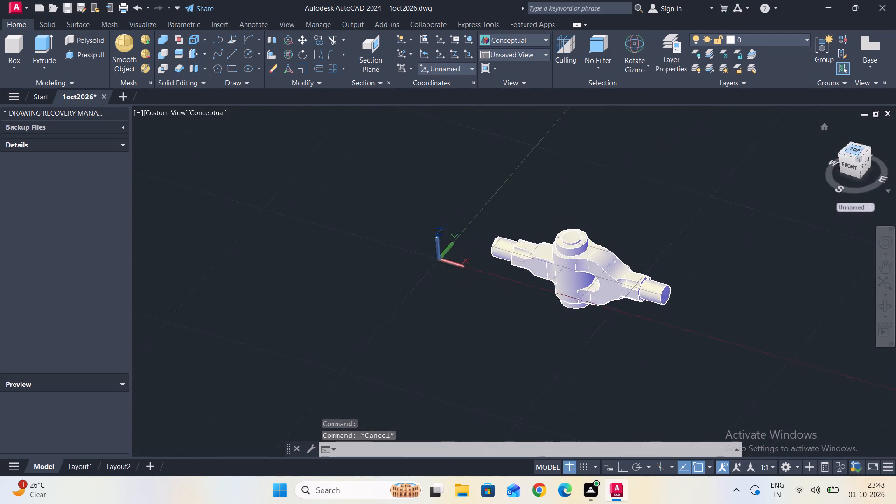
scroll(507, 284, up, 1)
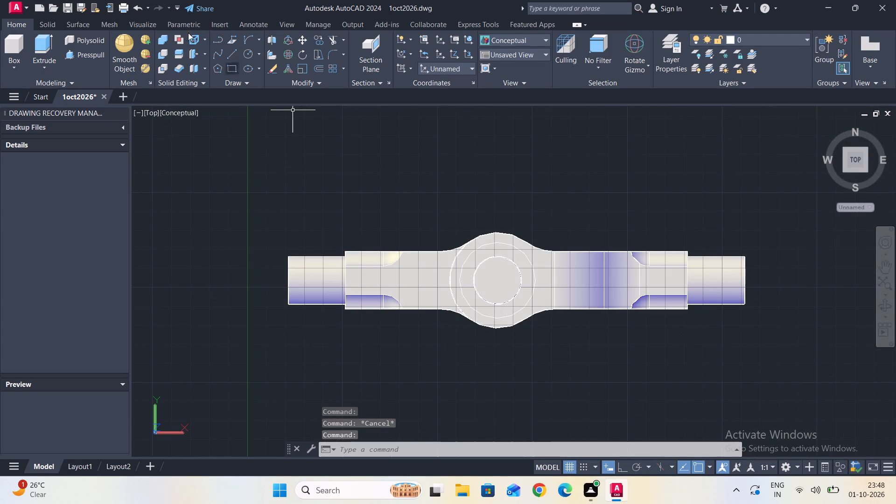
click(249, 54)
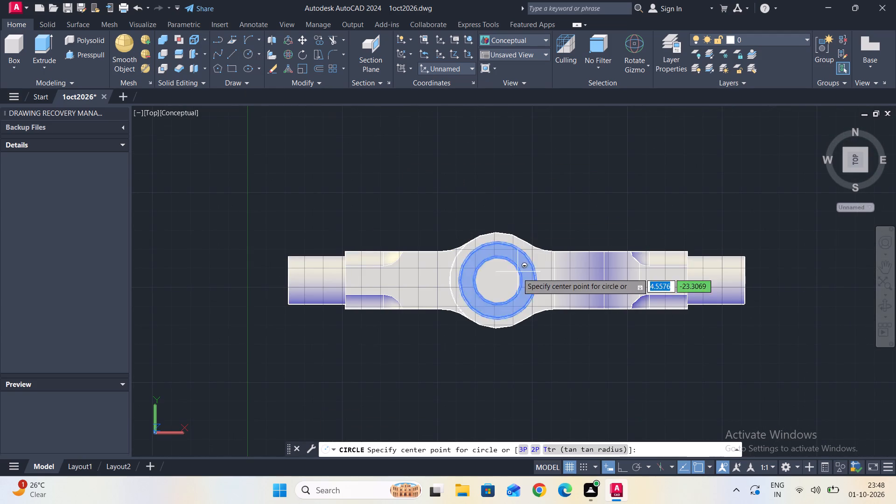
drag(496, 281, 494, 269)
scroll(439, 110, down, 3)
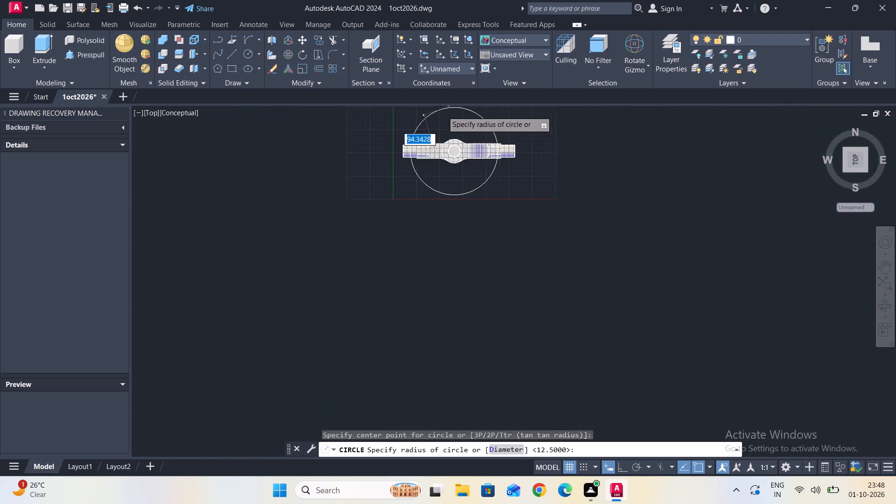
scroll(448, 113, up, 4)
scroll(468, 128, down, 2)
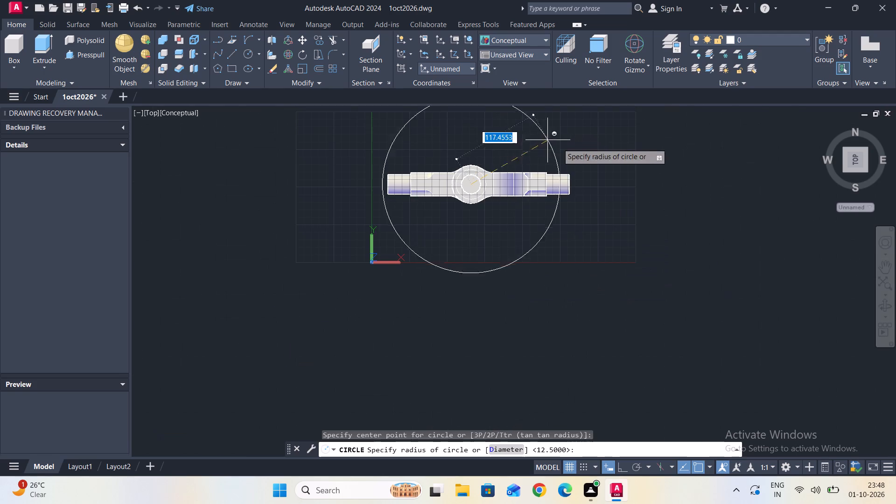
scroll(593, 158, up, 2)
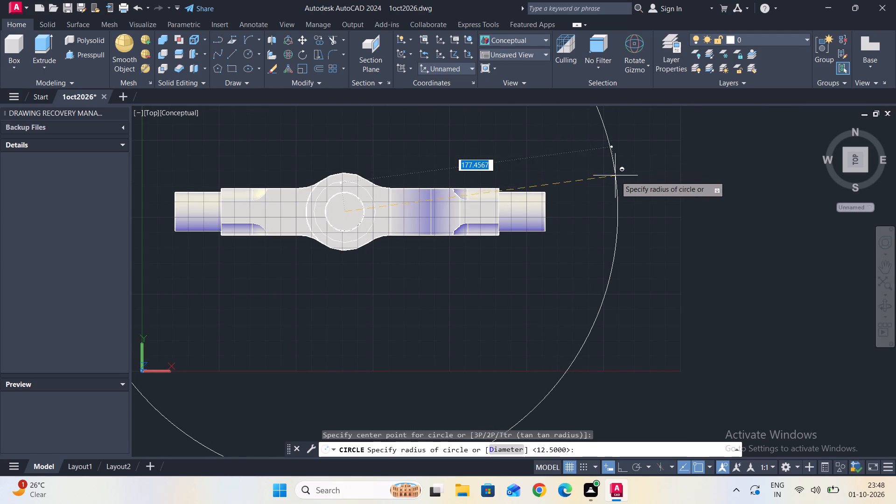
click(662, 190)
scroll(637, 197, down, 2)
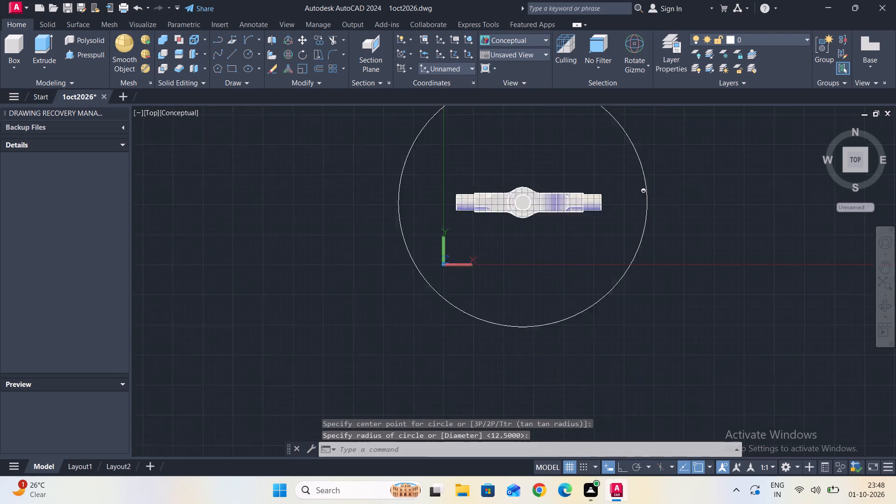
Start a motion path animation with ANIPATH and link the camera to the large circle as its path.
scroll(637, 197, down, 2)
text(ane)
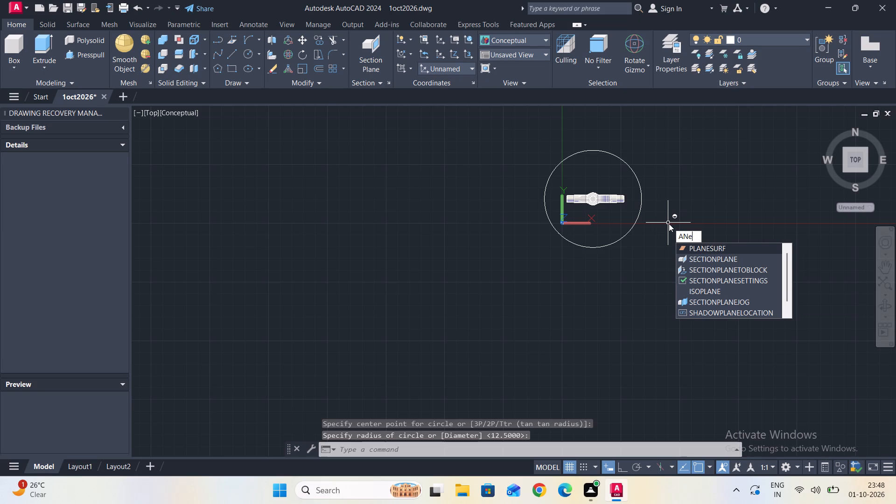
key(BackSpace)
key(i)
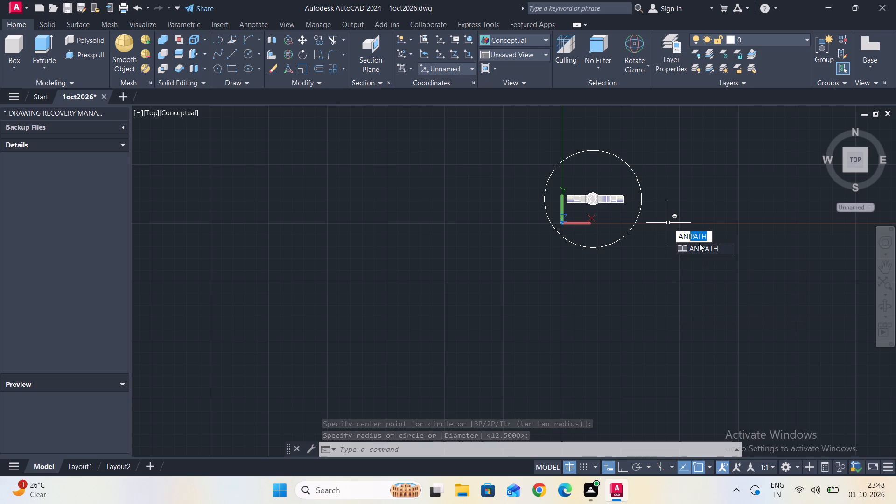
click(708, 251)
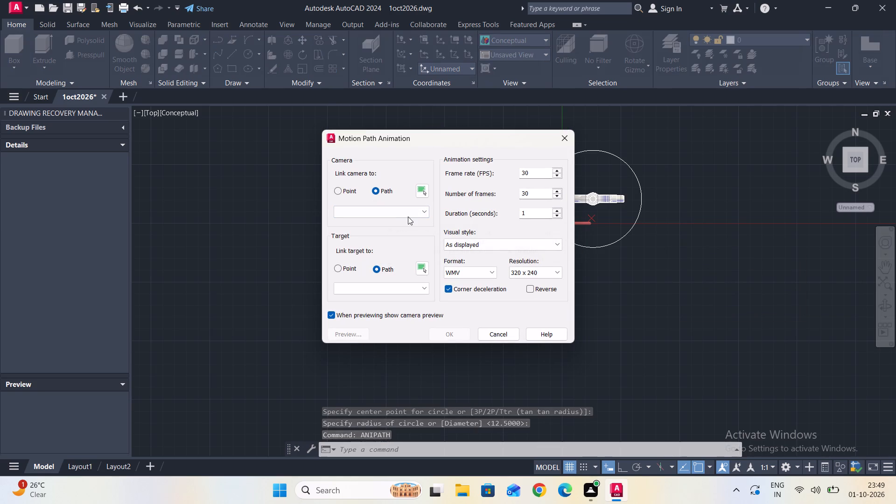
click(425, 194)
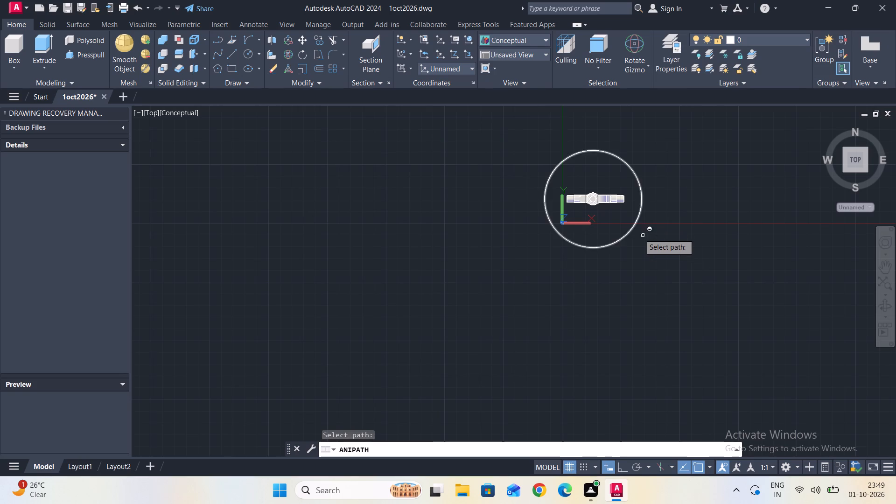
click(631, 231)
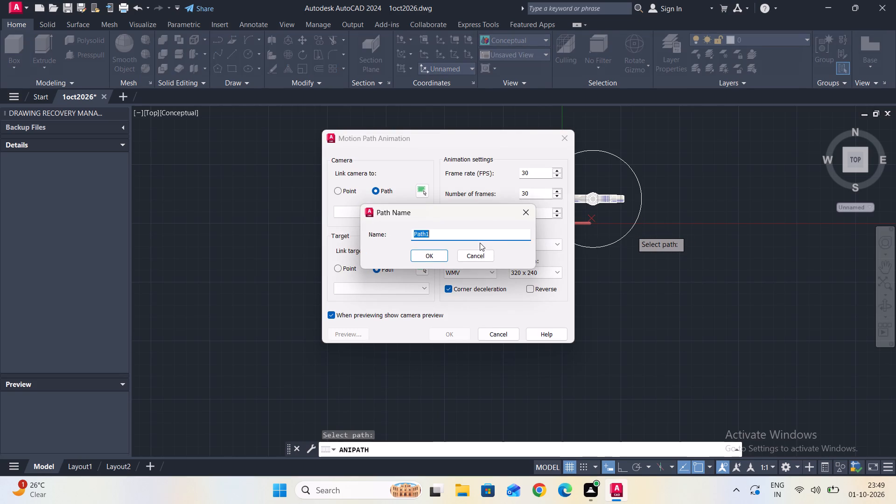
click(433, 256)
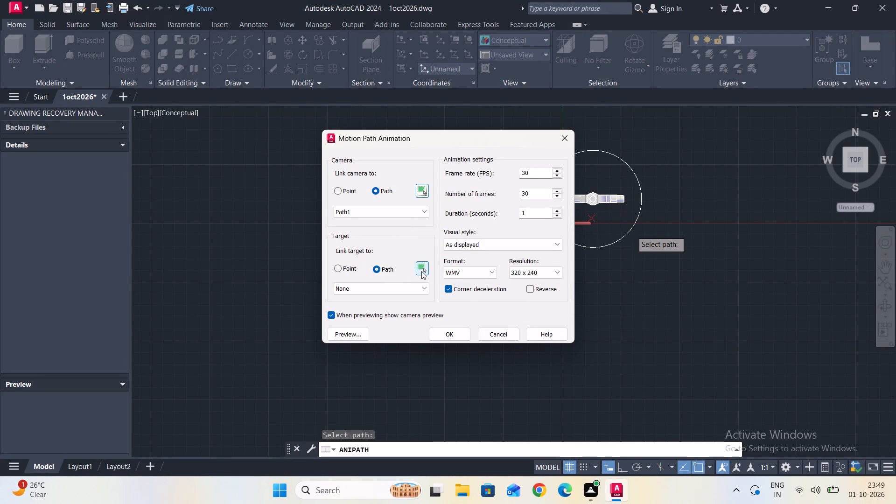
Link the animation target to a point at the centre of the part's hub.
click(337, 267)
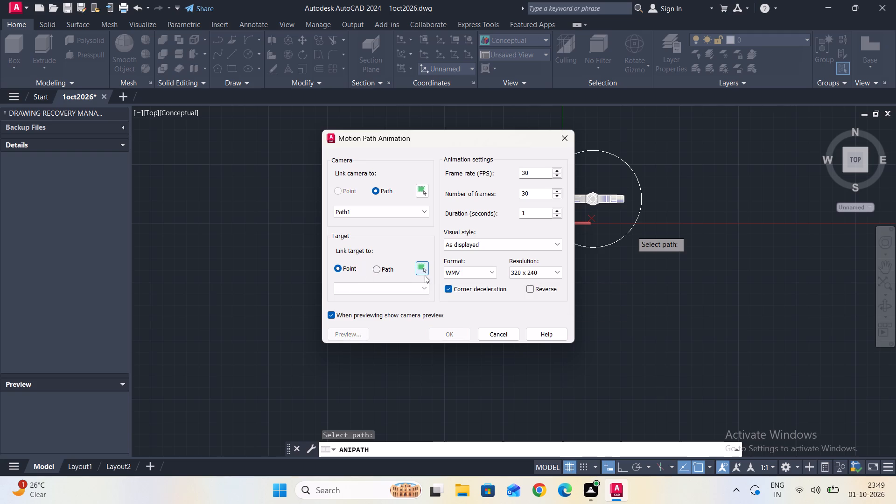
click(423, 273)
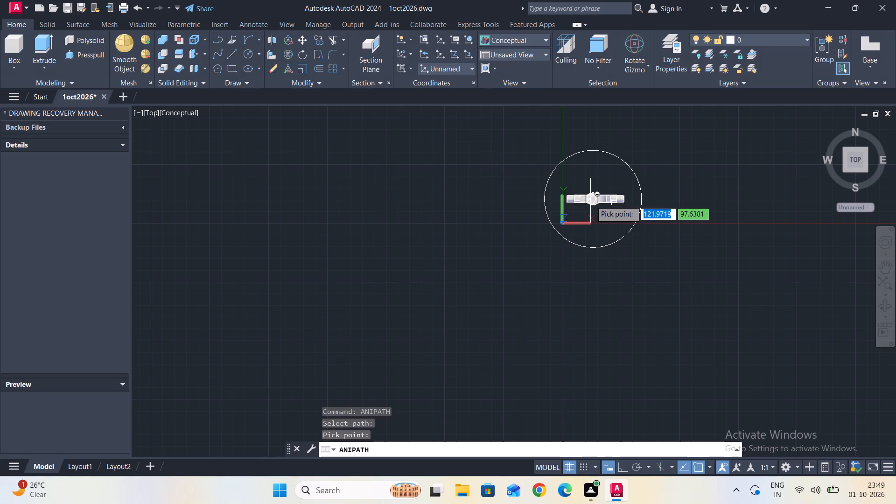
scroll(591, 201, up, 3)
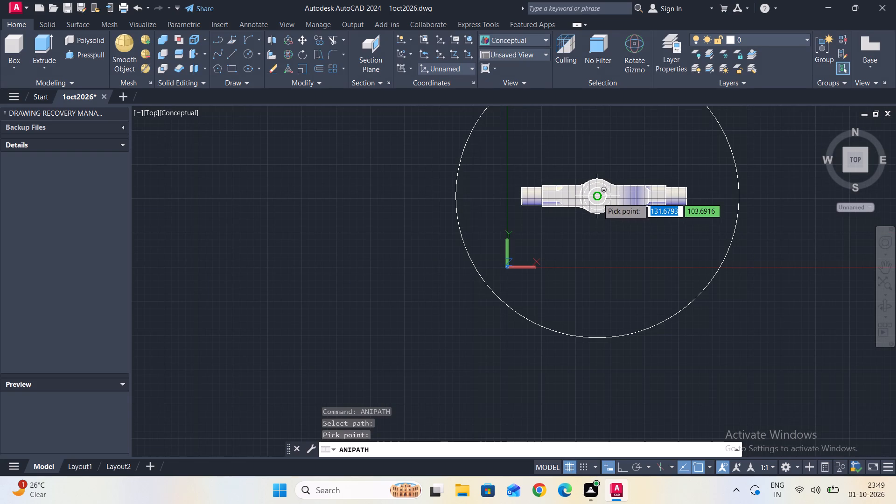
click(598, 198)
click(436, 258)
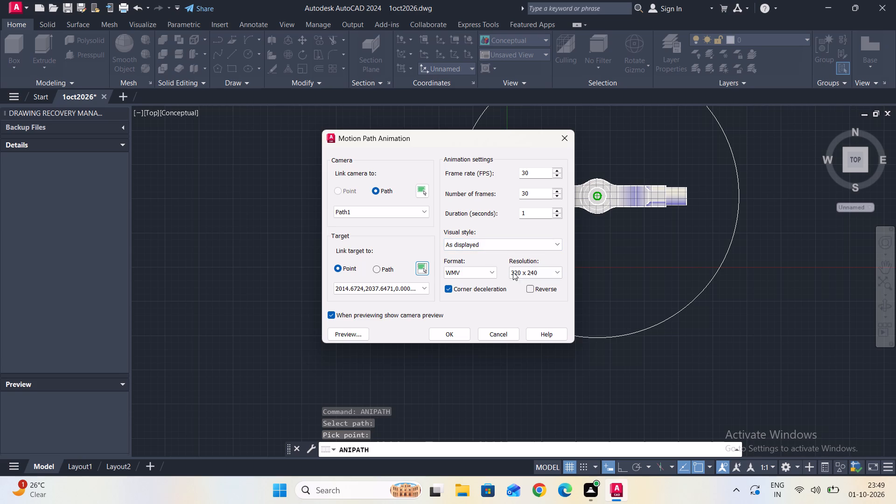
Preview the animation, trying the Conceptual style before returning to Current, scrub back through its frames and close the preview.
click(349, 335)
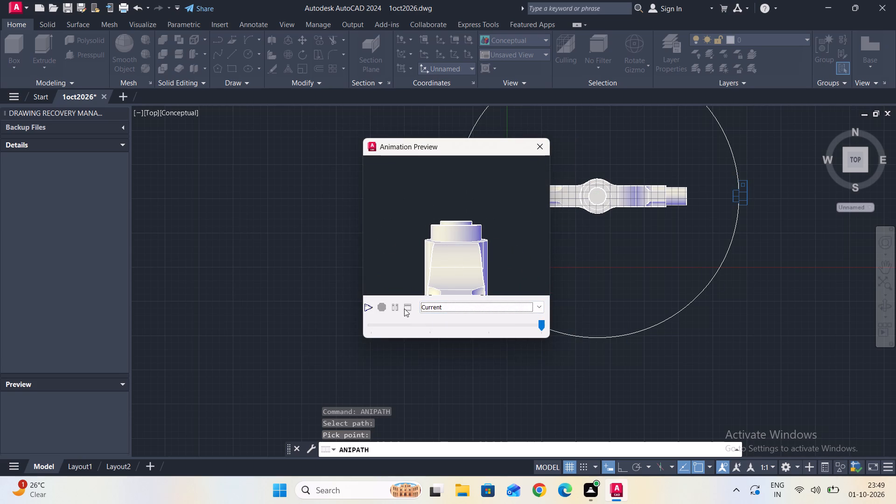
click(537, 308)
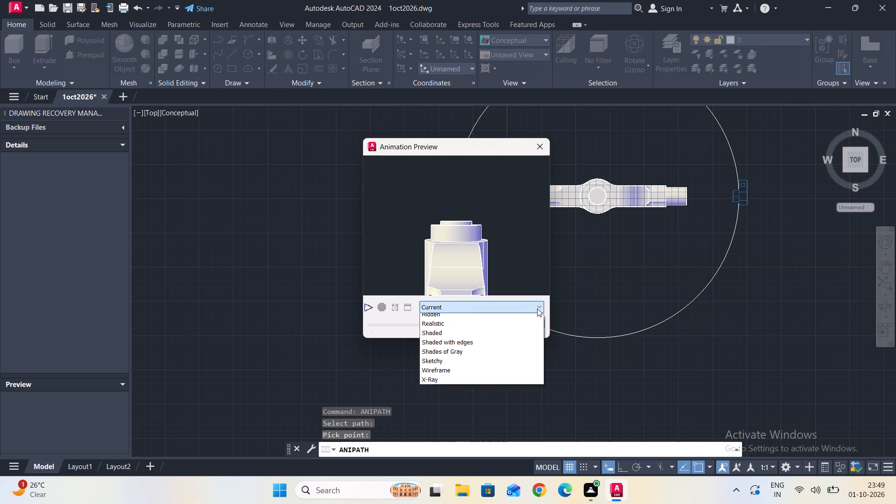
click(468, 326)
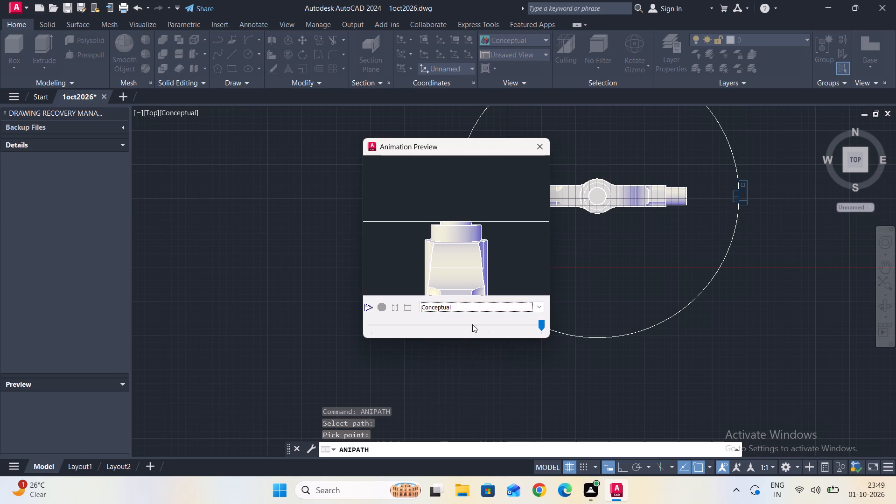
click(539, 309)
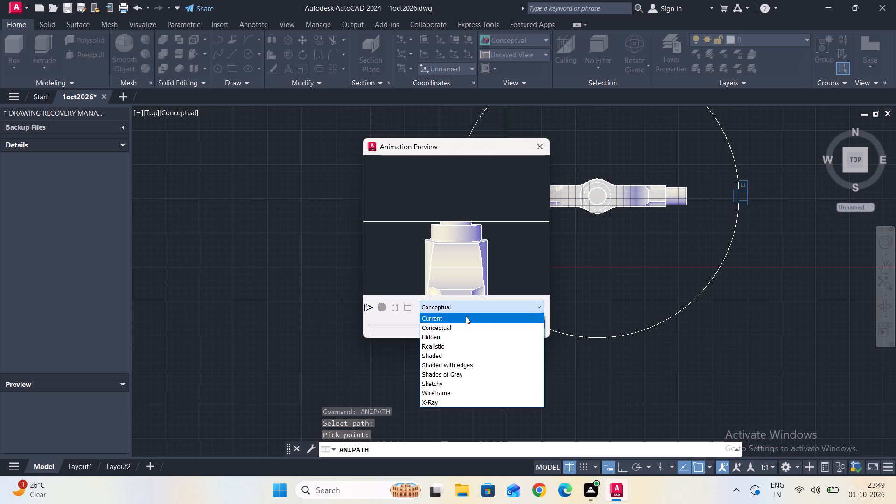
click(466, 316)
click(373, 305)
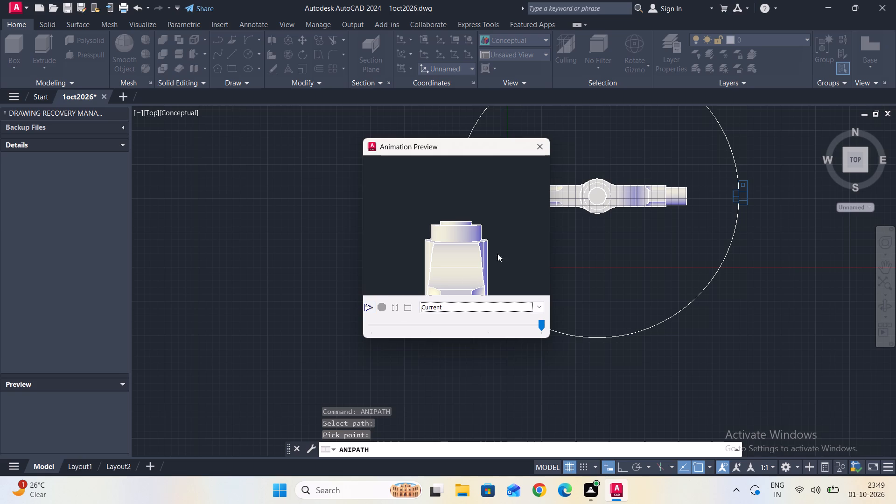
drag(539, 325, 528, 325)
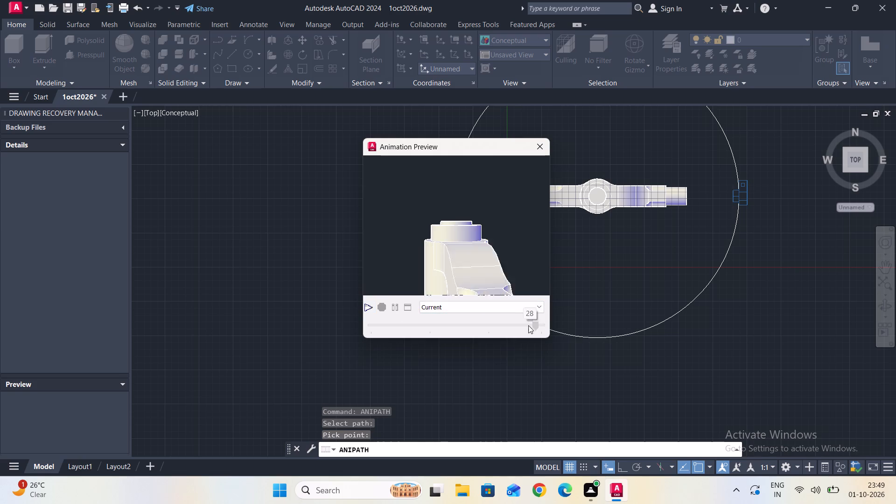
drag(528, 325, 453, 328)
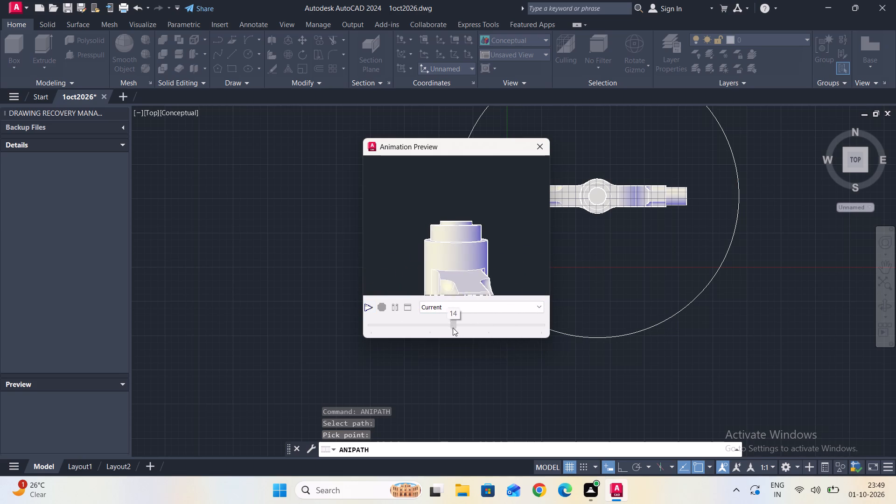
drag(453, 328, 406, 326)
click(403, 326)
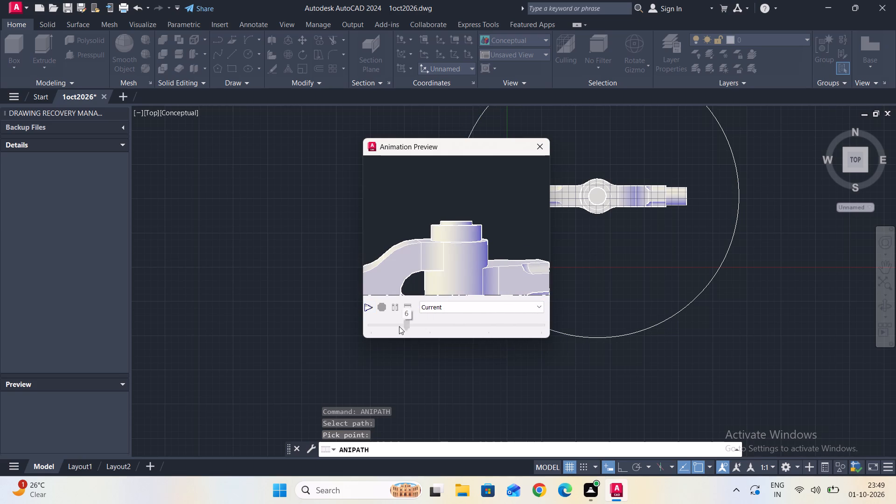
click(541, 147)
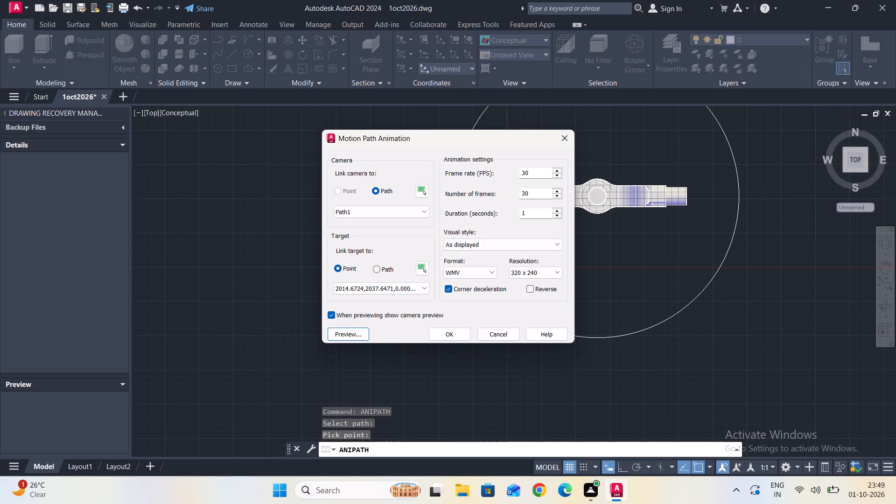
Set the animation duration to 30 seconds.
double_click(535, 213)
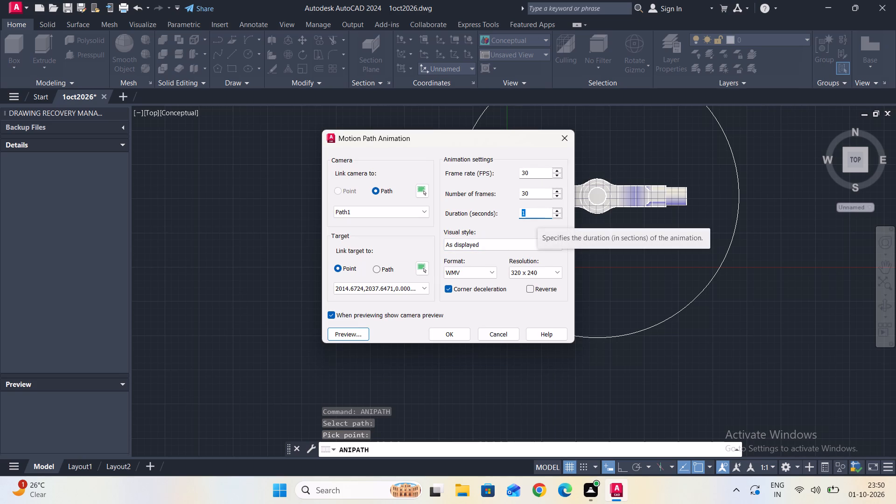
text(30)
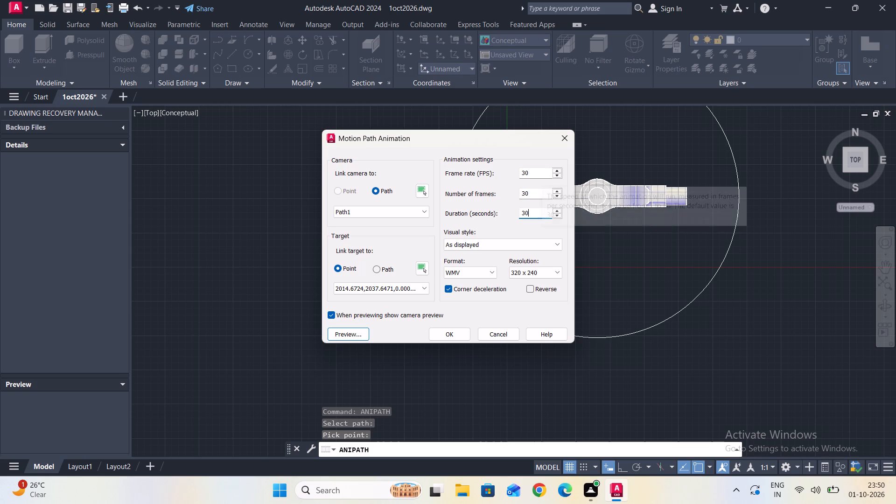
Preview the 30-second animation, replay it from the start, switch the preview to the Conceptual style and close the preview.
click(350, 336)
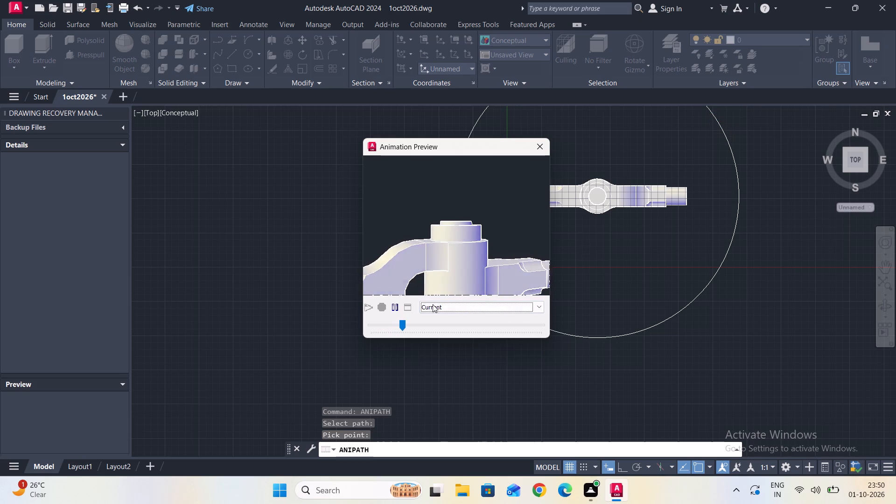
scroll(489, 264, down, 1)
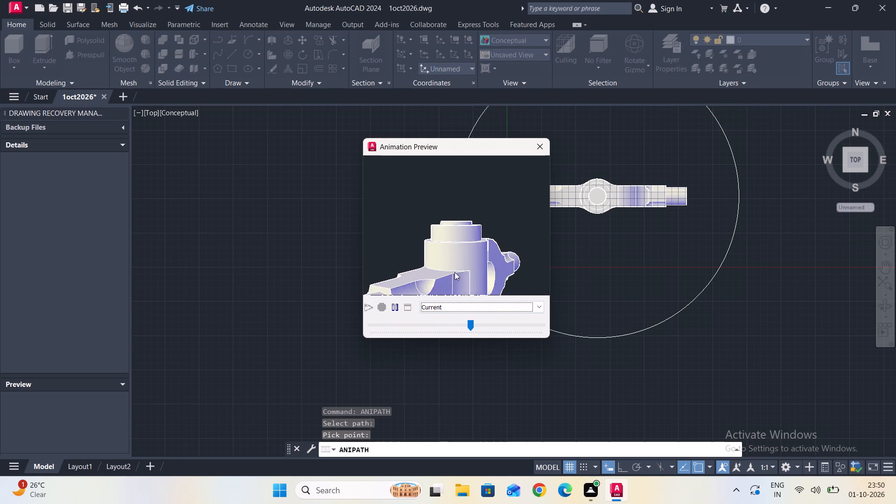
click(408, 306)
click(408, 306)
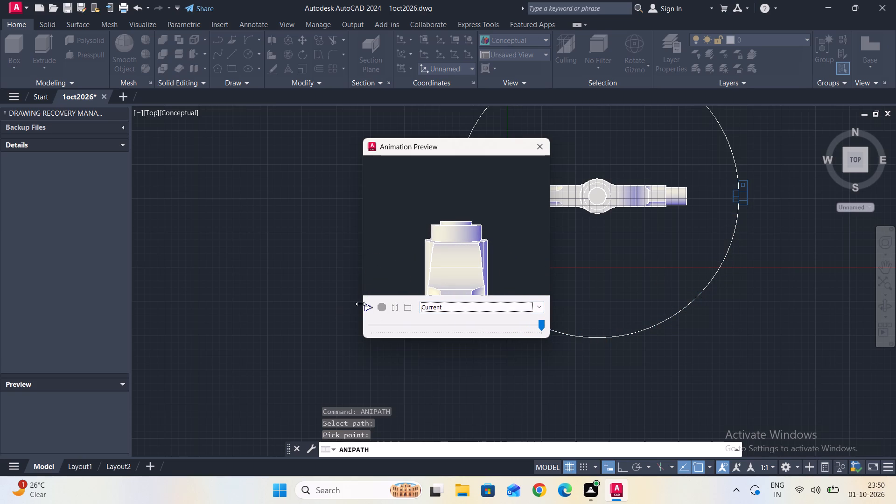
click(370, 307)
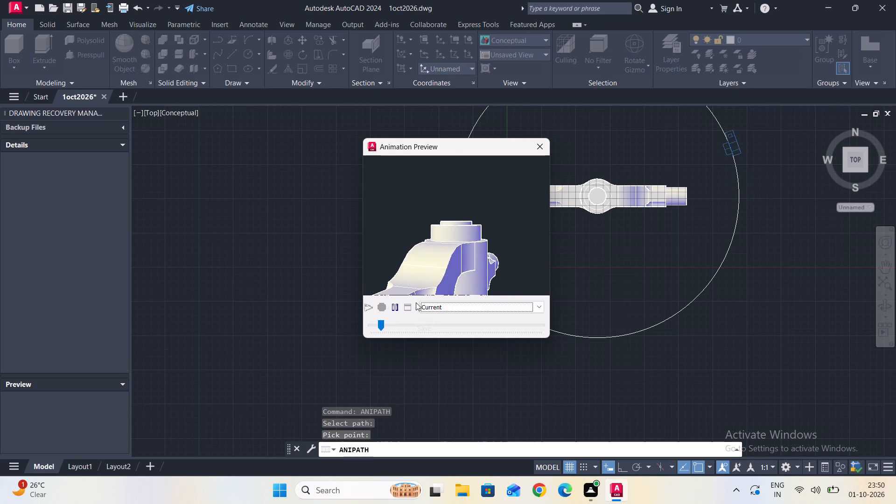
scroll(518, 311, down, 1)
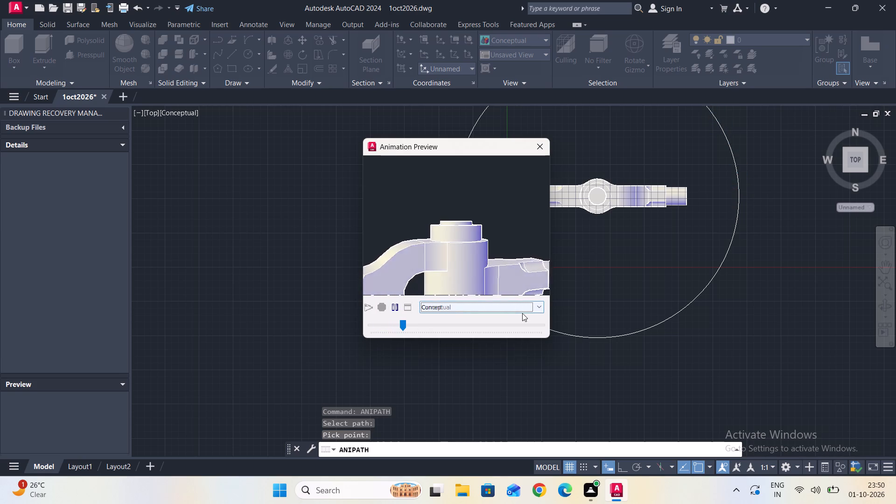
scroll(522, 313, down, 1)
scroll(676, 308, down, 2)
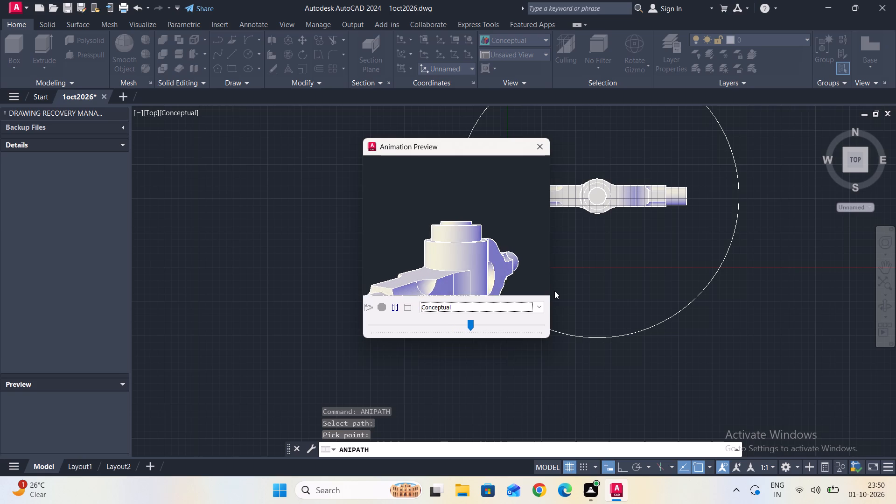
click(542, 152)
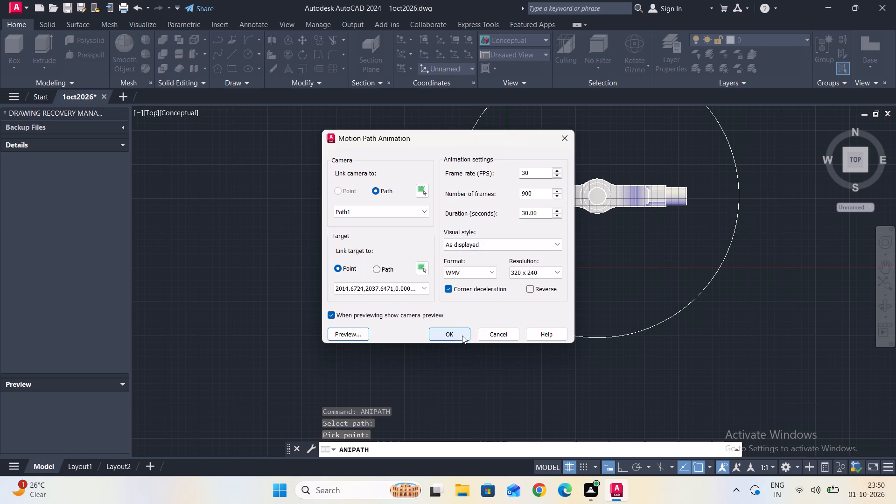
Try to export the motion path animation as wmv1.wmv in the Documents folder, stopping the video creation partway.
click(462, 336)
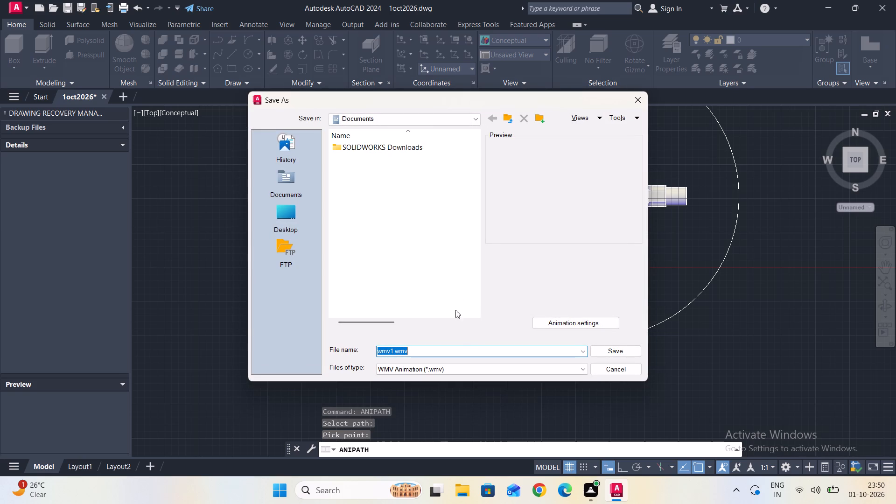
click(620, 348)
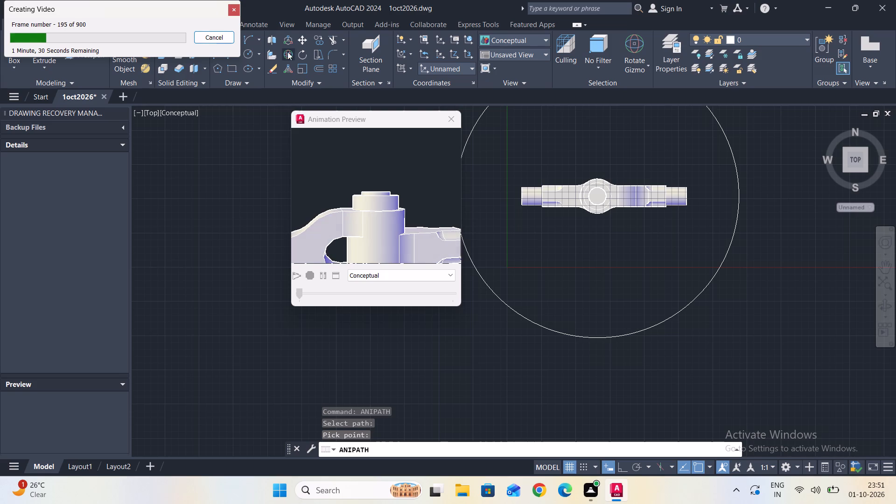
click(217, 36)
Examine the part together with the camera and its circular path from the top, front, underside and angled views.
scroll(673, 241, up, 1)
scroll(673, 241, down, 2)
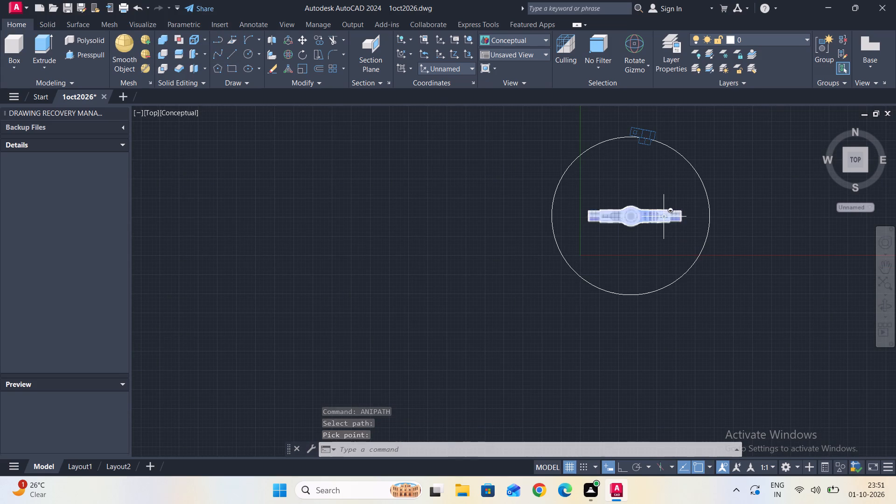
click(639, 136)
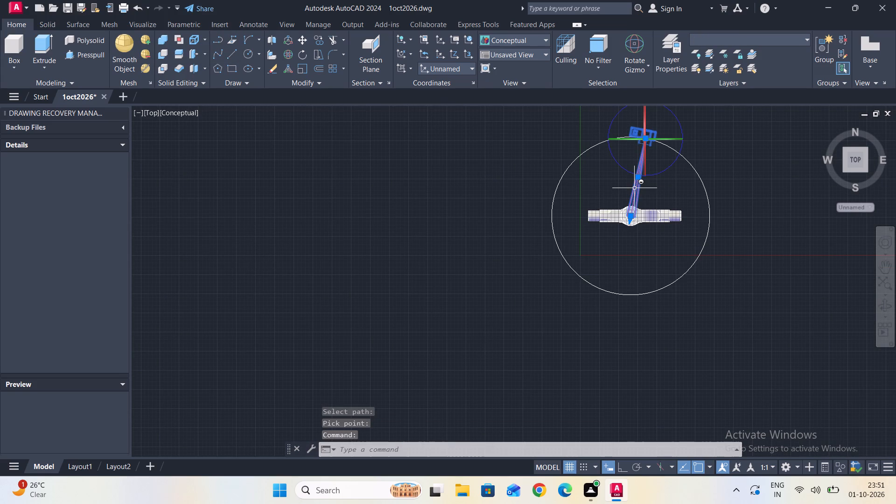
key(Escape)
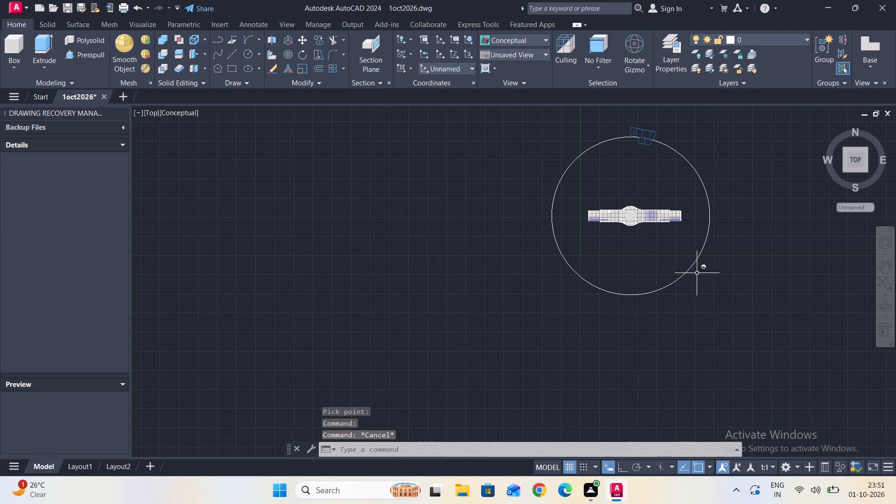
shift+middle_drag(650, 313, 651, 273)
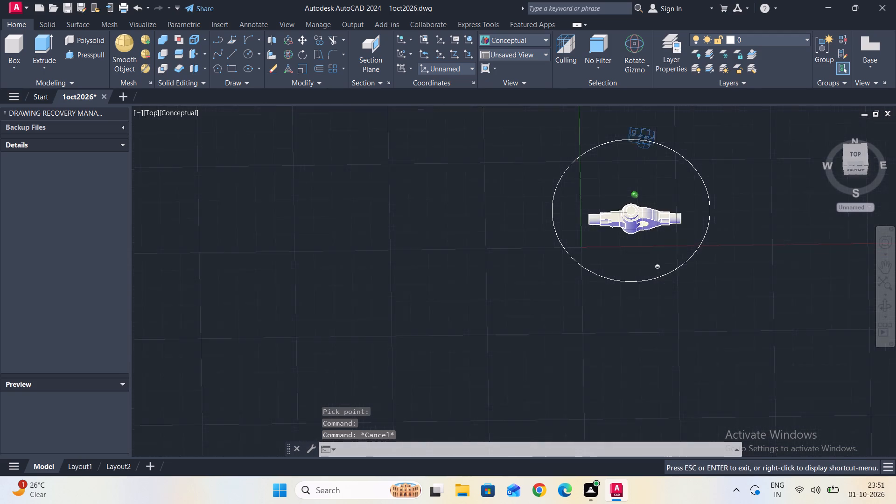
shift+middle_drag(651, 273, 574, 140)
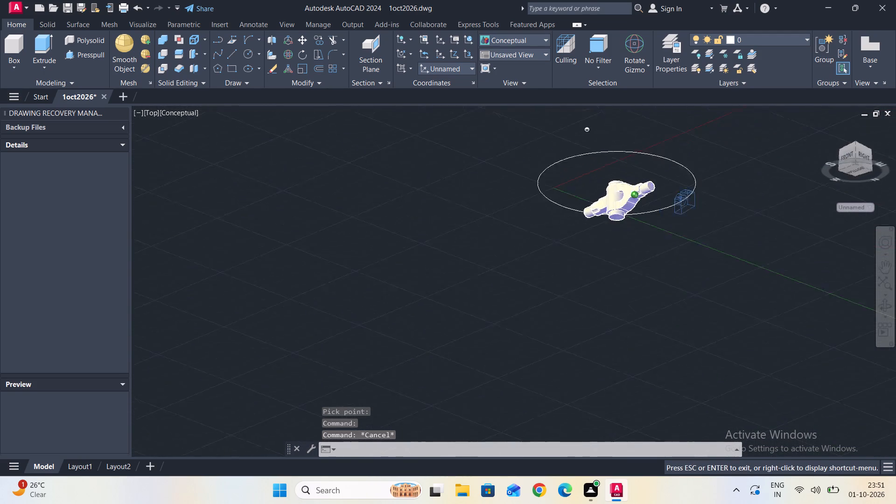
shift+middle_drag(574, 140, 667, 239)
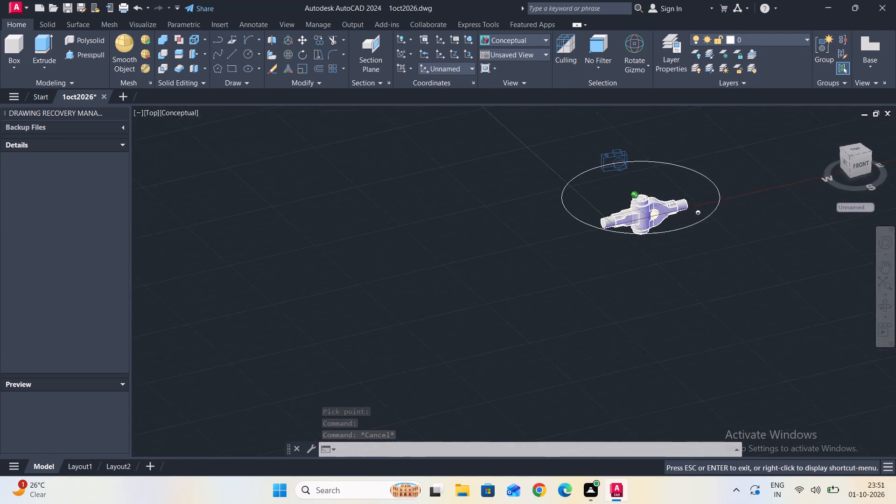
shift+middle_drag(667, 239, 650, 250)
middle_drag(590, 304, 615, 244)
scroll(603, 256, down, 1)
scroll(632, 226, down, 2)
middle_drag(633, 281, 628, 273)
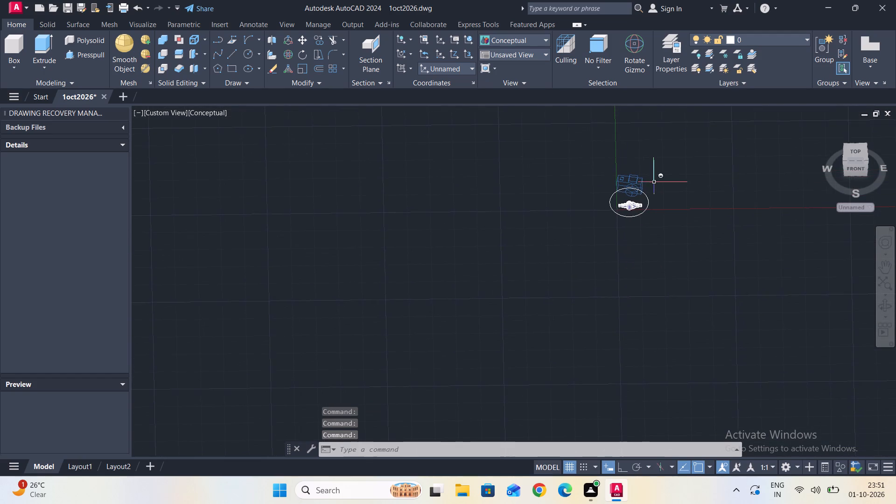
scroll(639, 198, up, 3)
scroll(647, 235, up, 1)
middle_drag(656, 294, 656, 264)
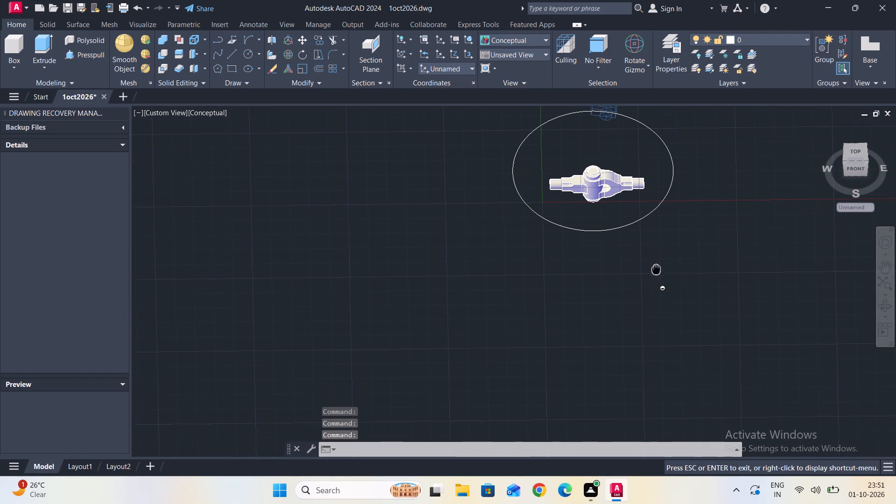
middle_drag(656, 264, 644, 269)
middle_drag(637, 185, 618, 299)
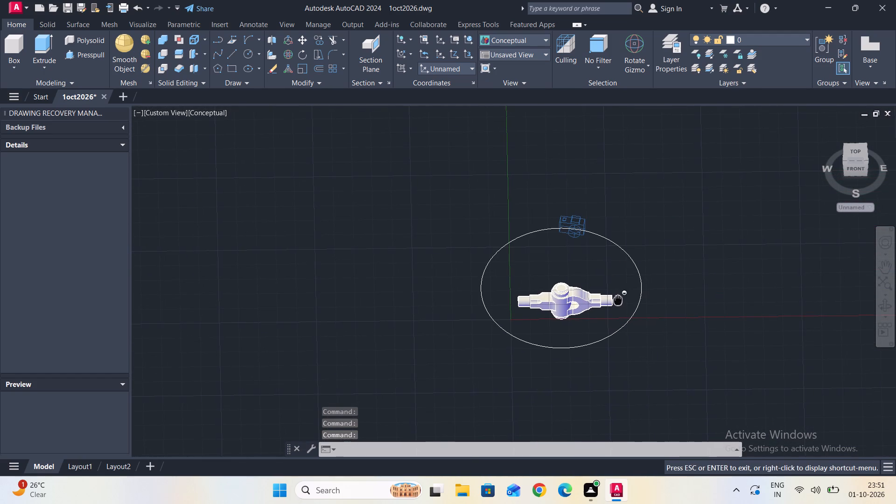
middle_drag(632, 295, 636, 272)
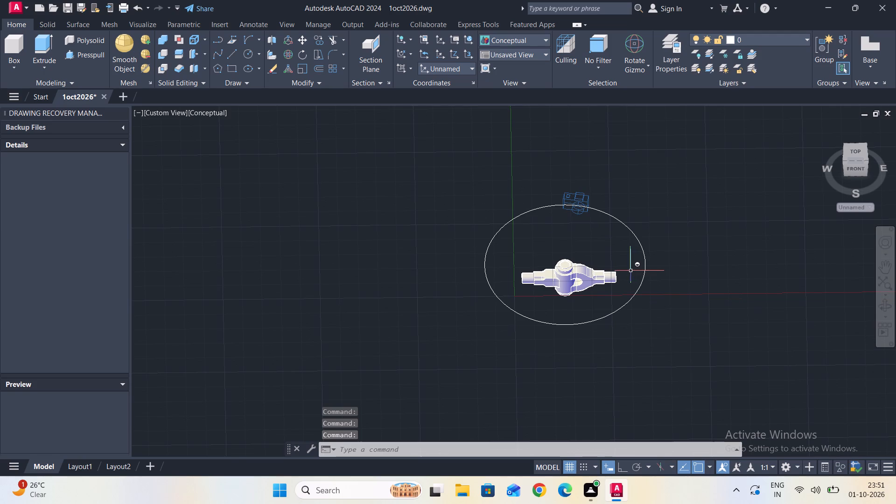
shift+middle_drag(630, 271, 658, 215)
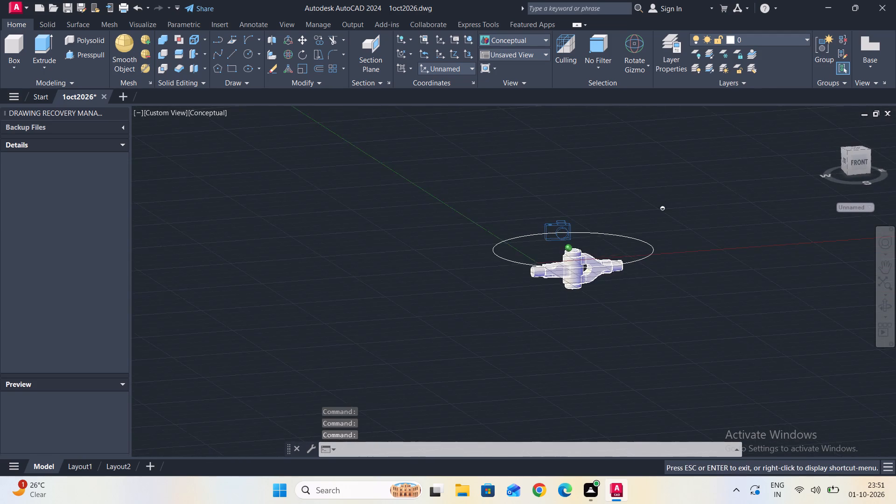
shift+middle_drag(658, 215, 673, 213)
scroll(600, 280, up, 3)
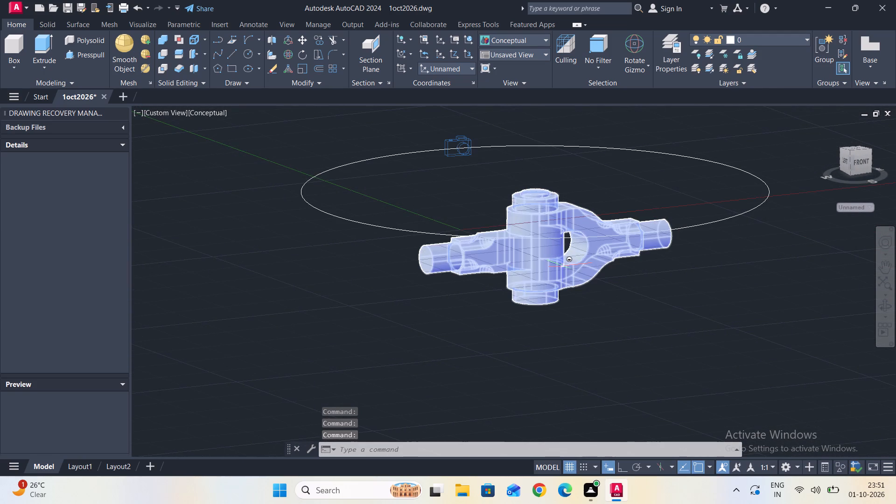
middle_drag(644, 342, 639, 283)
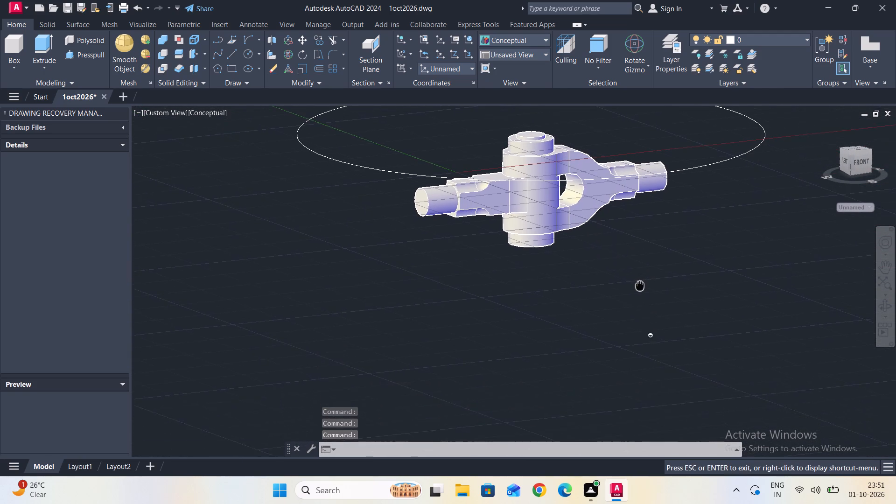
middle_drag(639, 283, 635, 313)
middle_drag(635, 316, 639, 343)
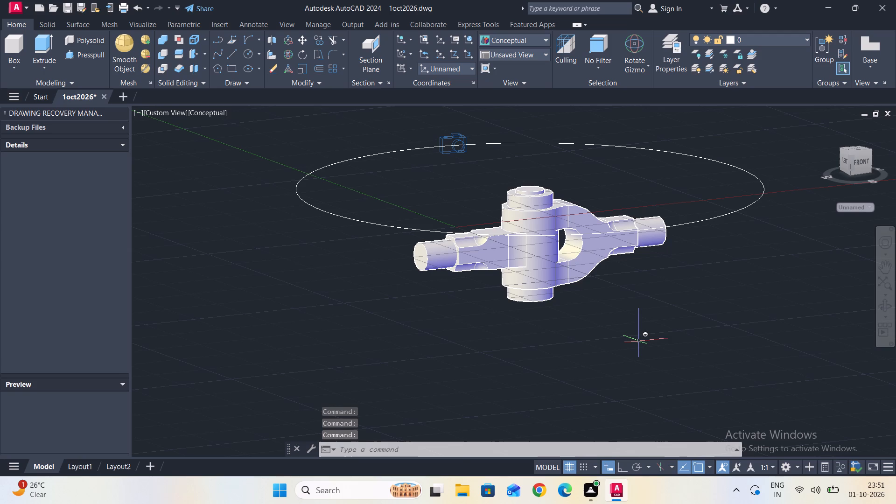
shift+middle_drag(639, 338, 623, 238)
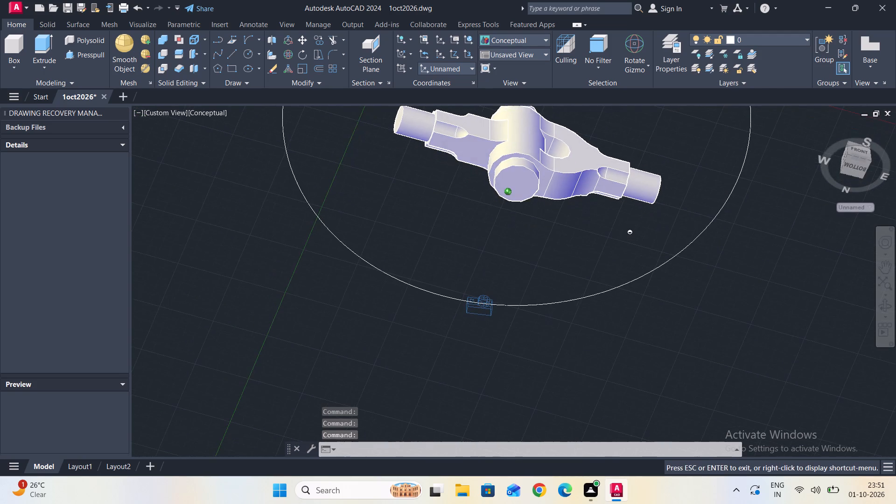
shift+middle_drag(623, 238, 588, 314)
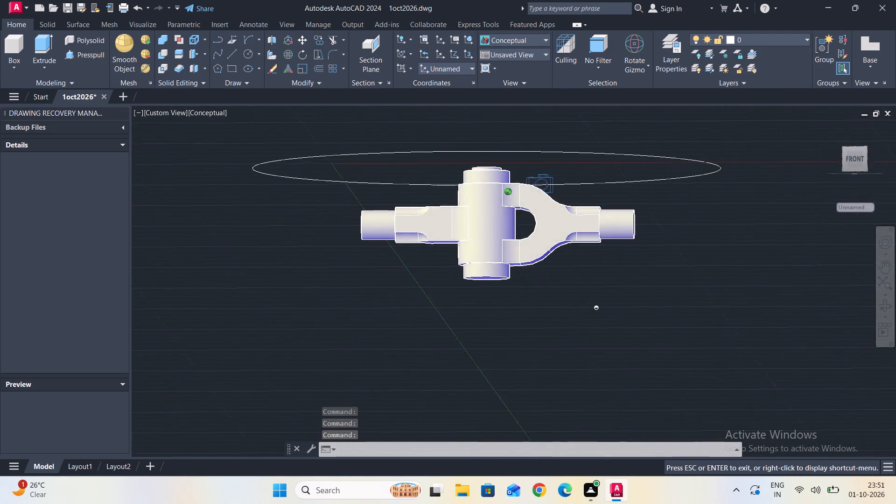
shift+middle_drag(588, 314, 582, 348)
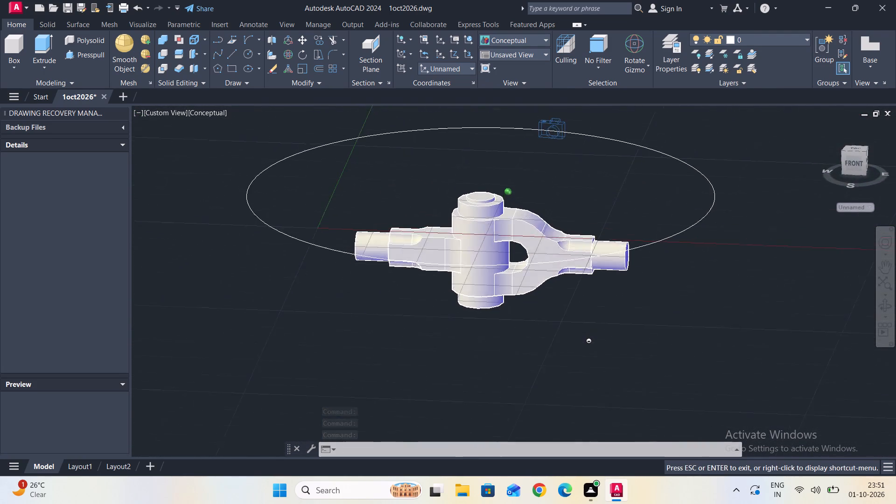
shift+middle_drag(582, 348, 581, 353)
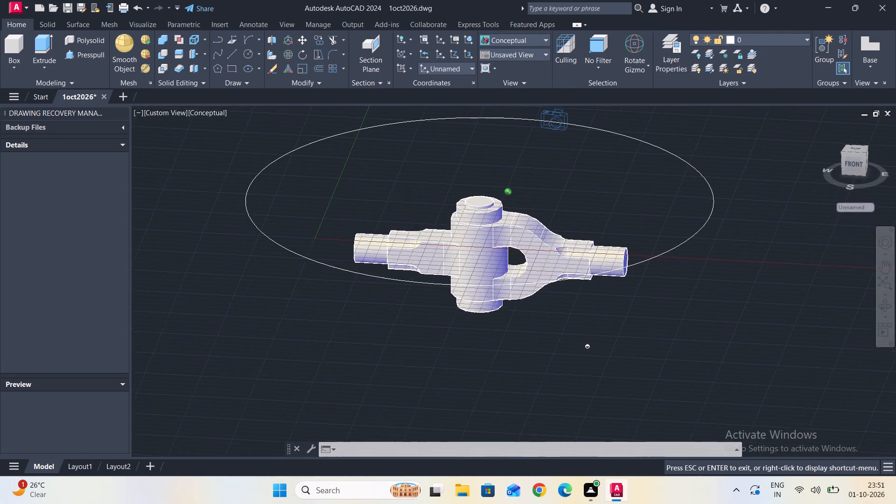
shift+middle_drag(581, 353, 582, 358)
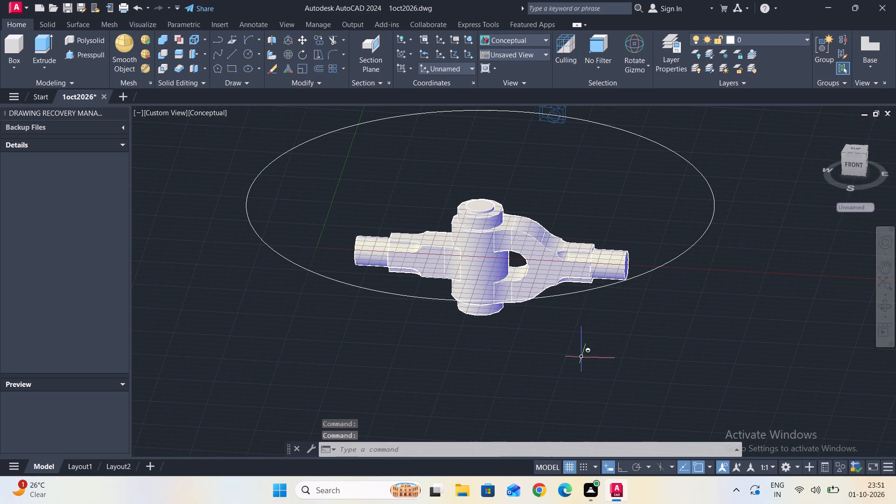
Save the drawing.
key(ctrl+s)
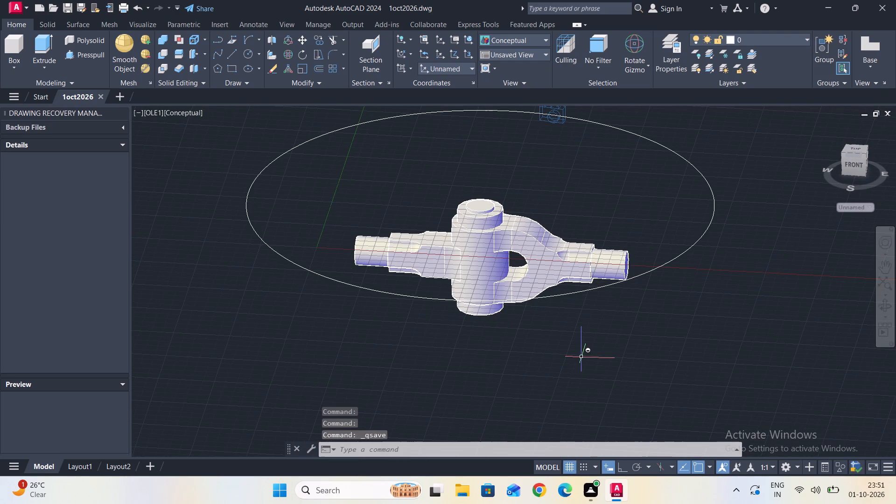
Set up a plot with AutoCAD PDF (High Quality Print).pc3, using a window around the part, camera and circular path as the plot area.
key(ctrl+p)
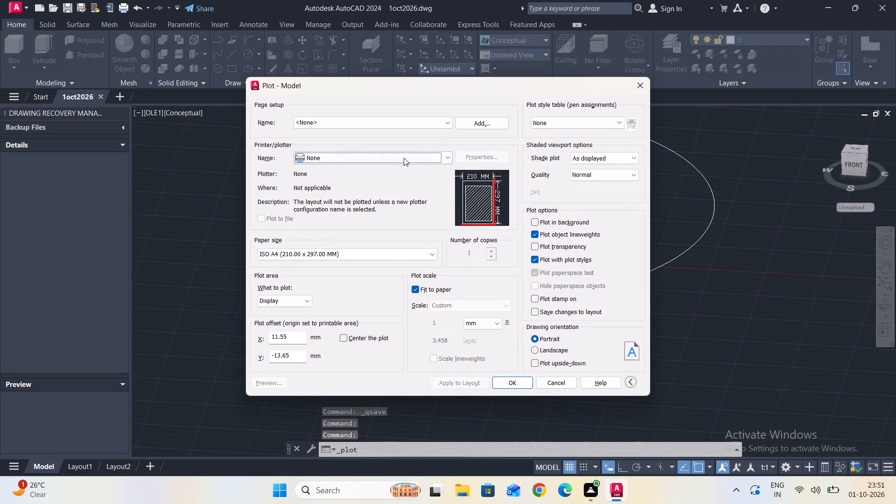
click(404, 158)
click(355, 236)
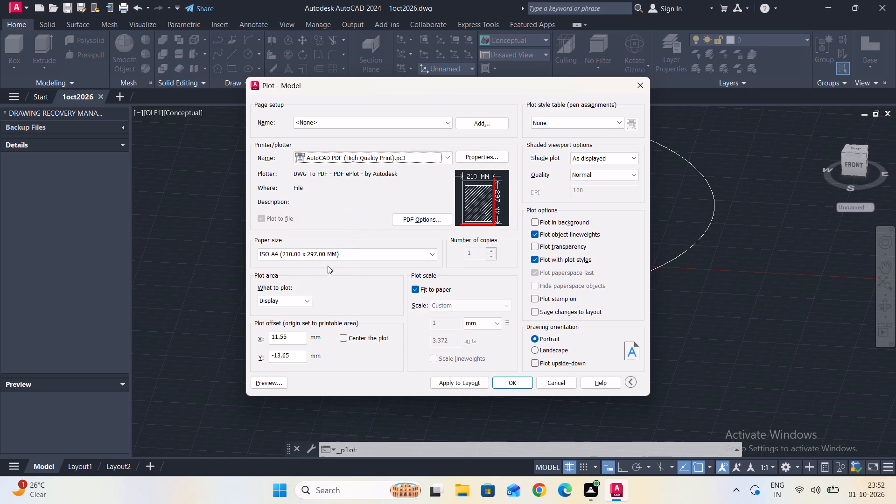
click(303, 301)
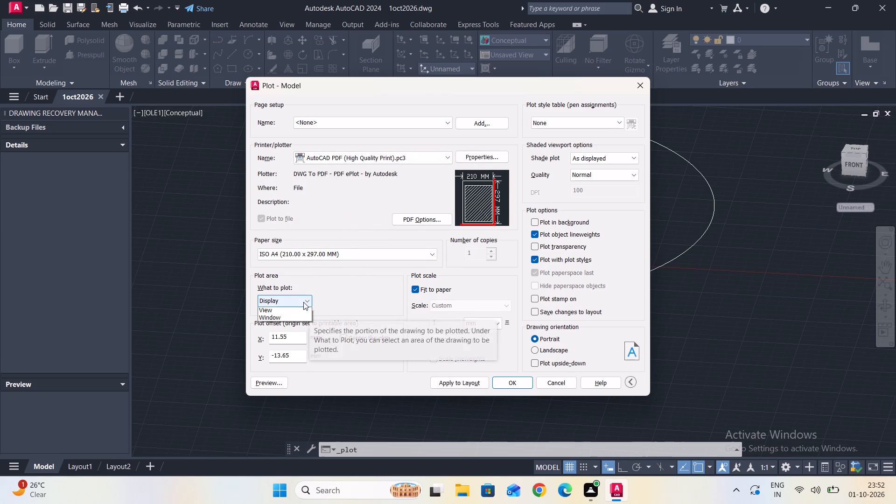
click(301, 344)
scroll(378, 313, down, 3)
drag(301, 247, 315, 247)
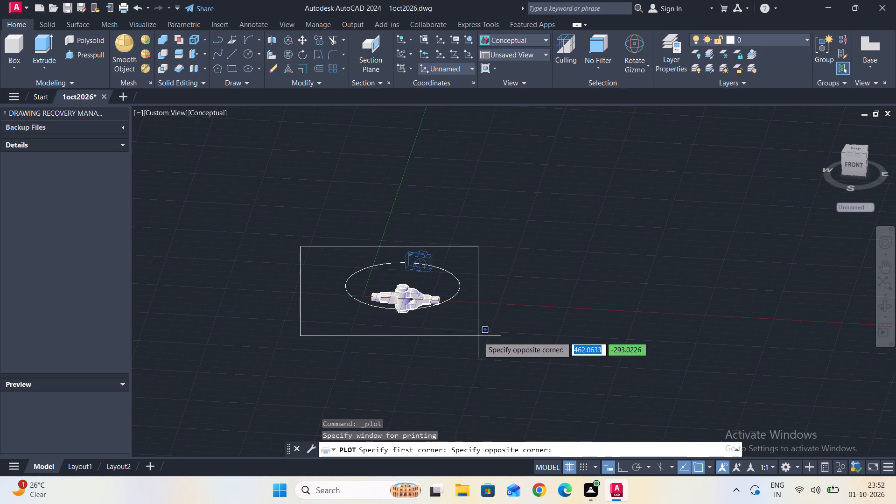
click(482, 338)
Center the plot on the sheet and open the plot preview.
click(345, 339)
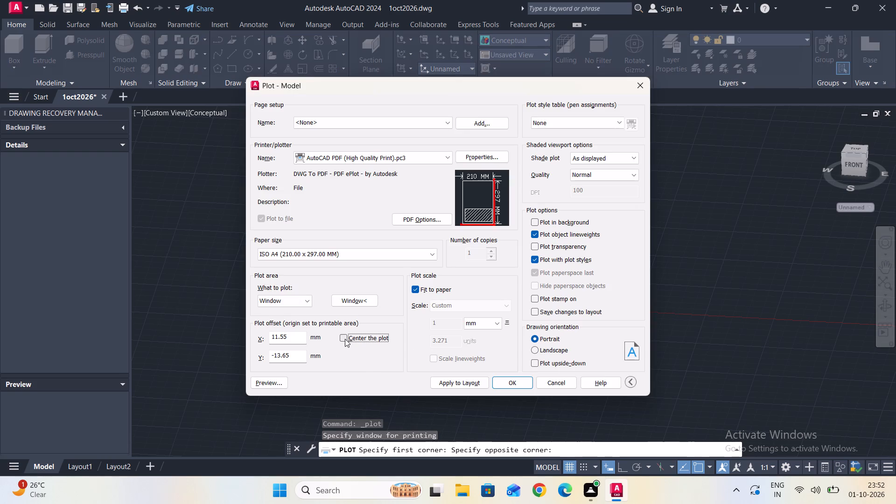
click(269, 386)
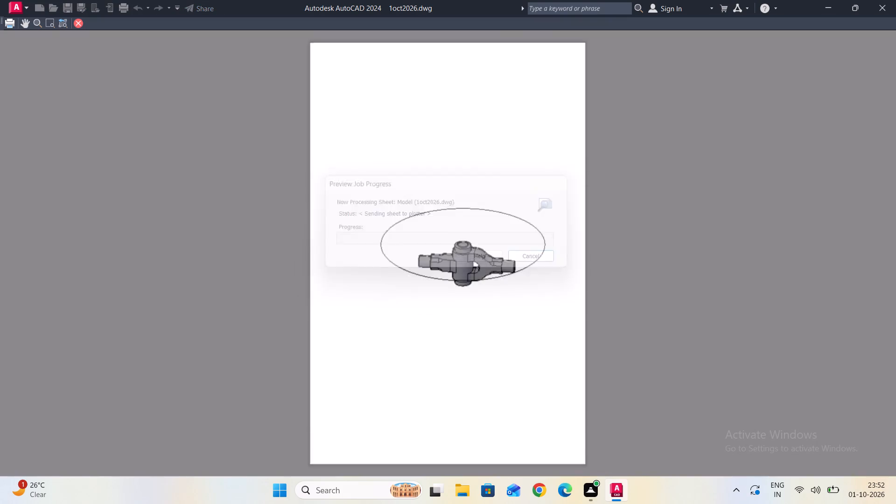
Examine the part and circular path up close and at full-sheet scale in the plot preview, and close the preview.
scroll(479, 292, up, 5)
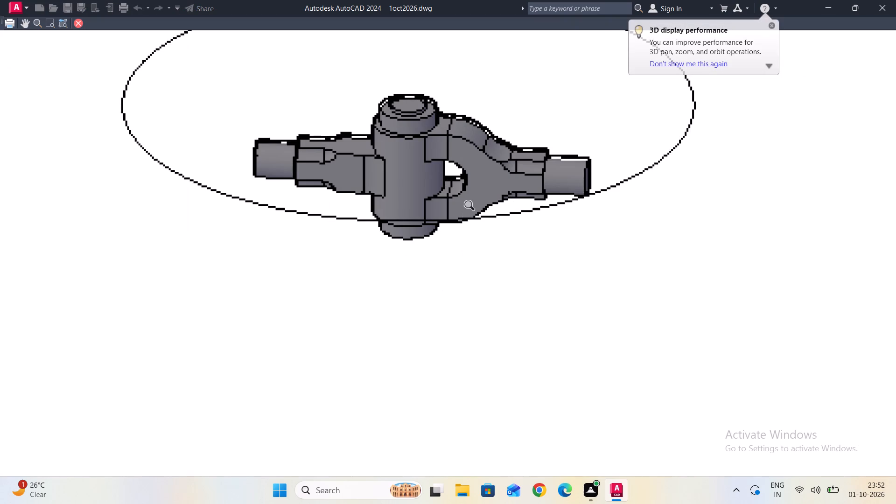
scroll(476, 208, down, 1)
scroll(460, 185, up, 4)
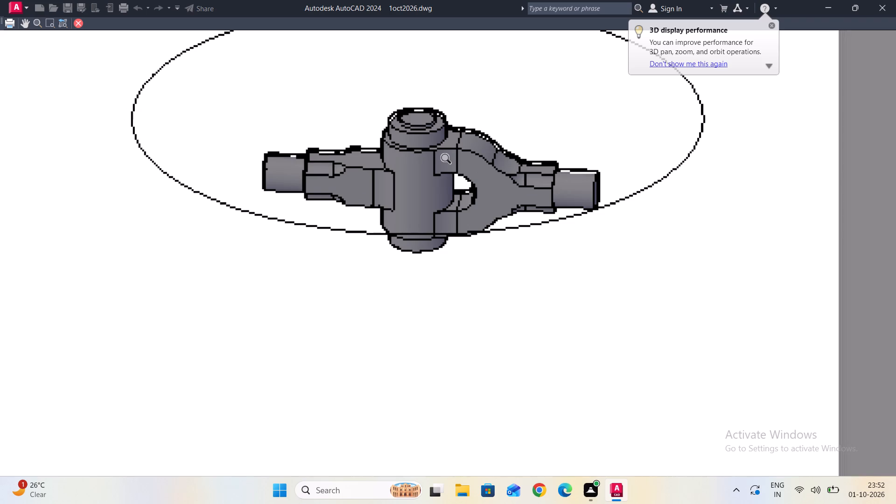
scroll(448, 159, up, 3)
scroll(447, 161, down, 6)
scroll(460, 163, up, 5)
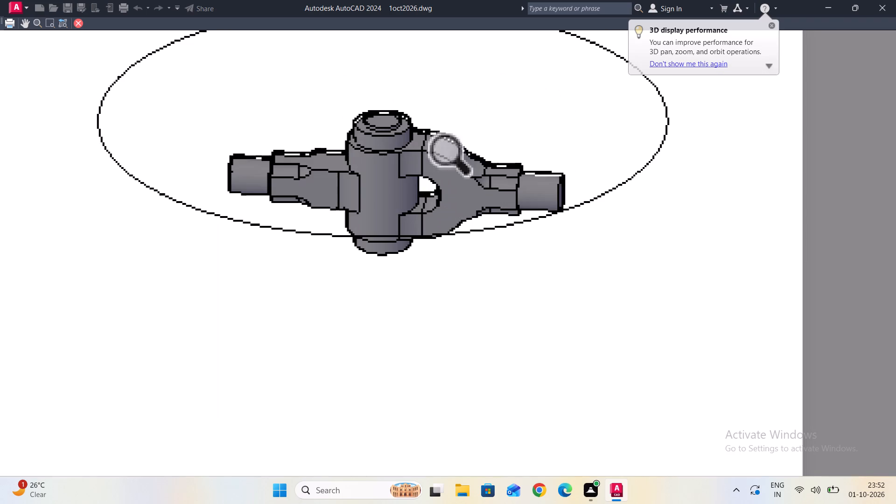
scroll(456, 168, up, 3)
scroll(455, 168, down, 3)
scroll(455, 171, up, 3)
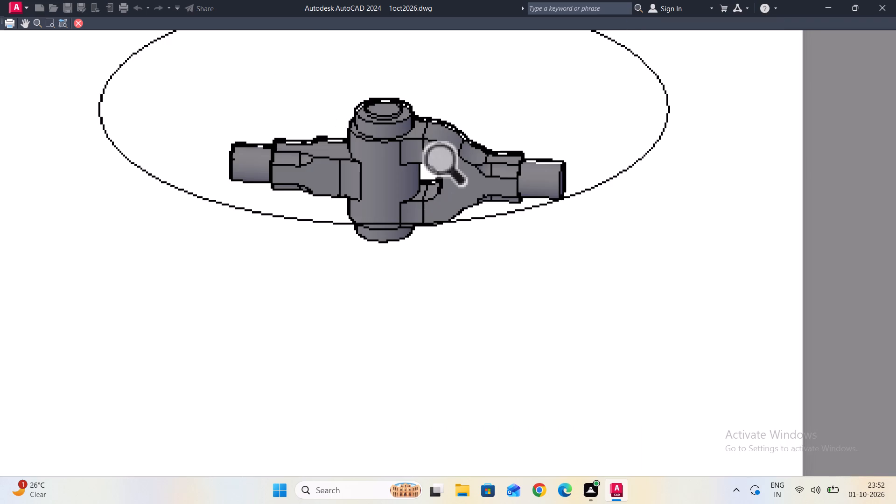
scroll(455, 171, up, 6)
scroll(455, 173, down, 7)
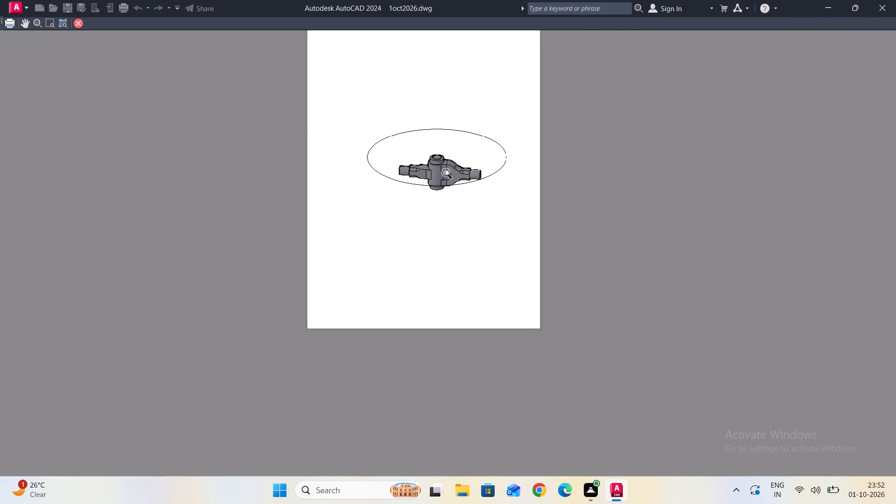
key(Escape)
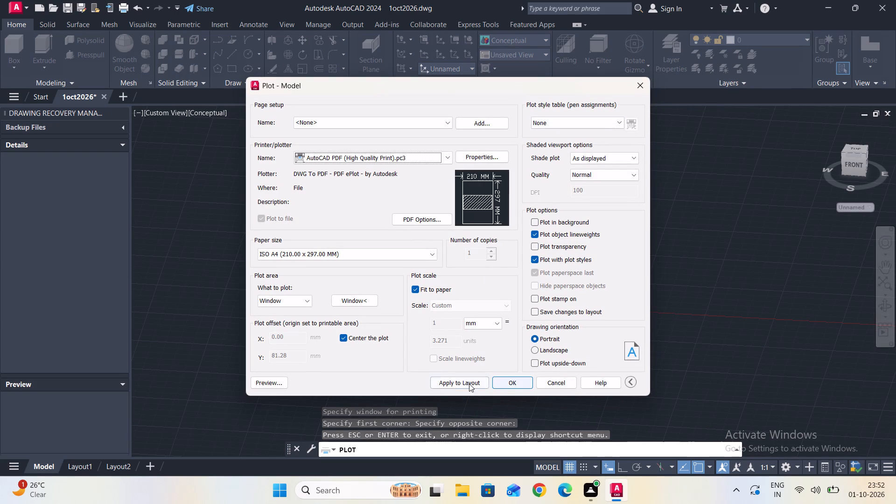
Plot the model to PDF, saving it as 1oct2026-Model.pdf in the Documents folder.
click(512, 386)
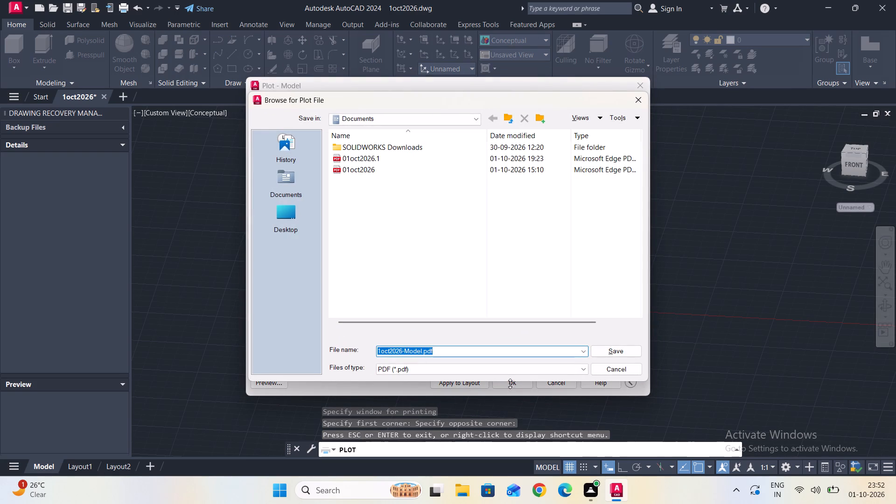
click(624, 355)
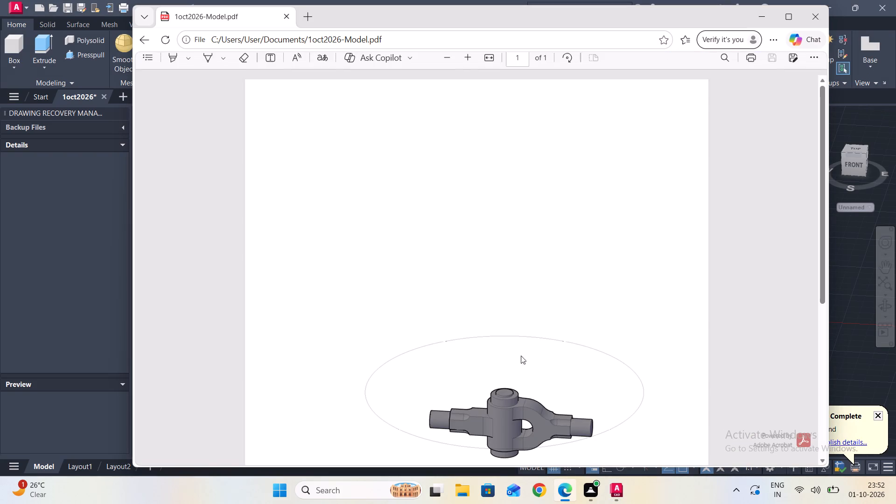
Look over the plotted 1oct2026-Model.pdf page in Microsoft Edge and return to the drawing in AutoCAD.
scroll(520, 392, up, 2)
scroll(535, 369, down, 2)
scroll(513, 337, up, 3)
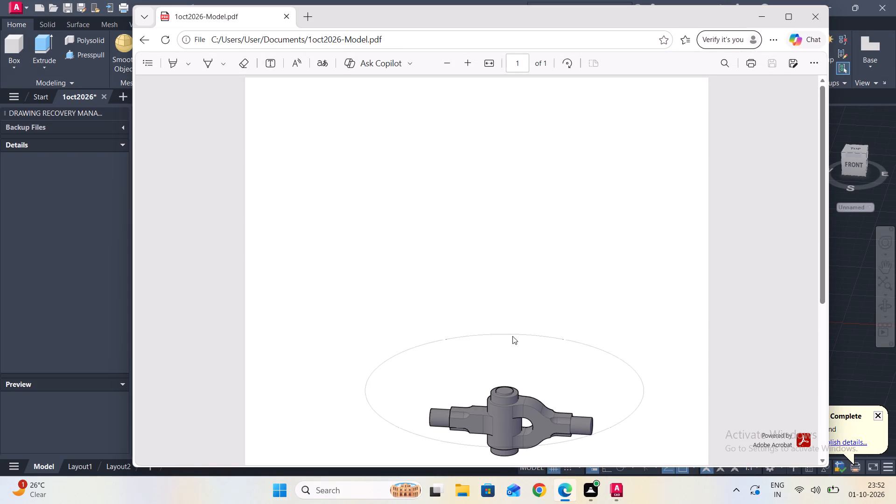
scroll(513, 349, down, 3)
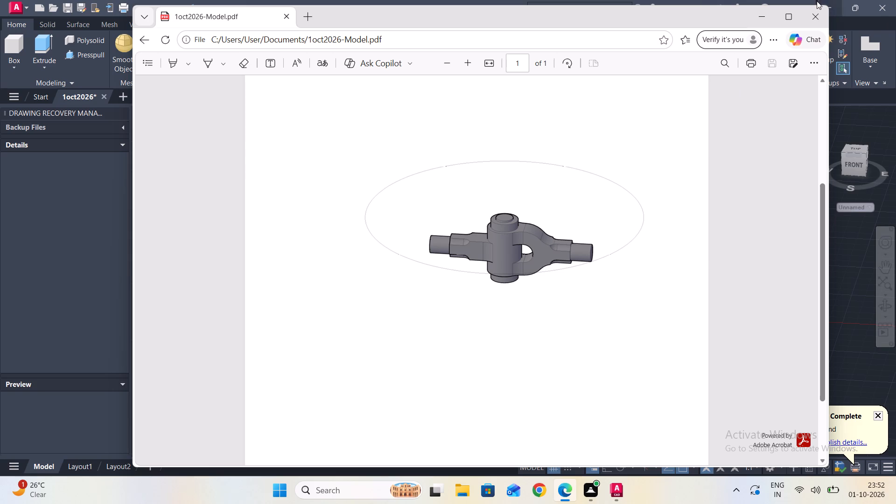
click(752, 14)
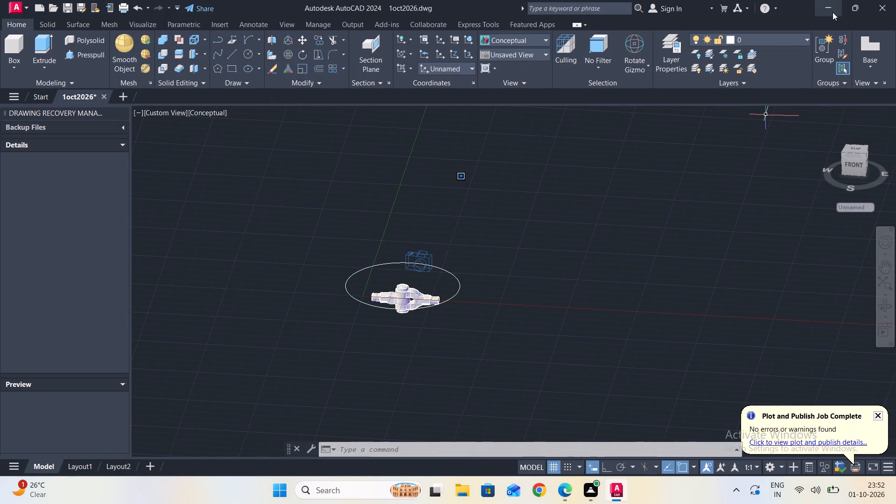